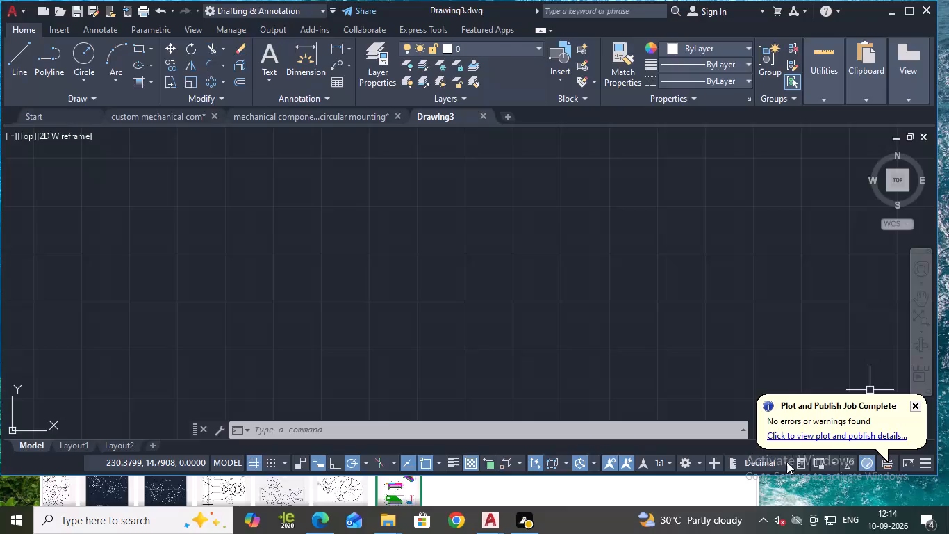
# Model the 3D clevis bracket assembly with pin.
# Switch the workspace to 3D Modeling.
pyautogui.click(787, 462)
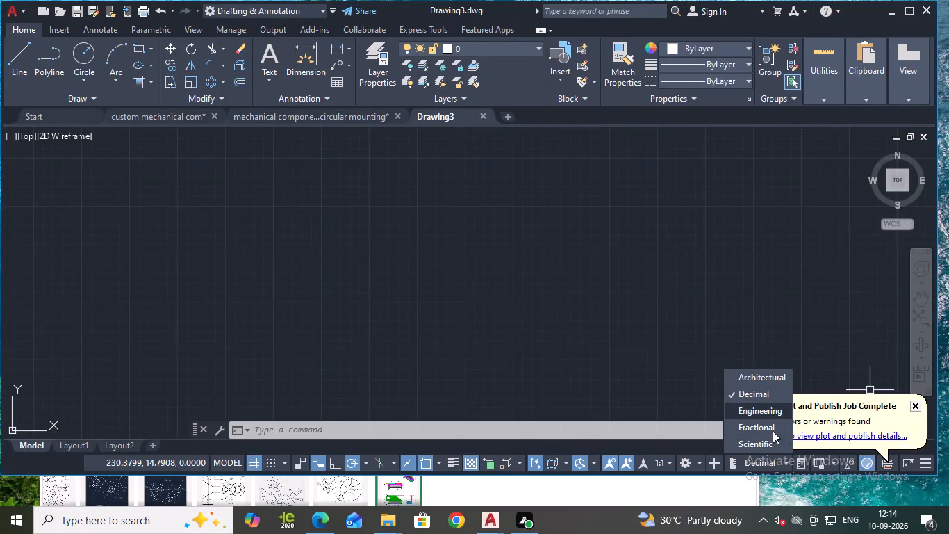
pyautogui.click(688, 459)
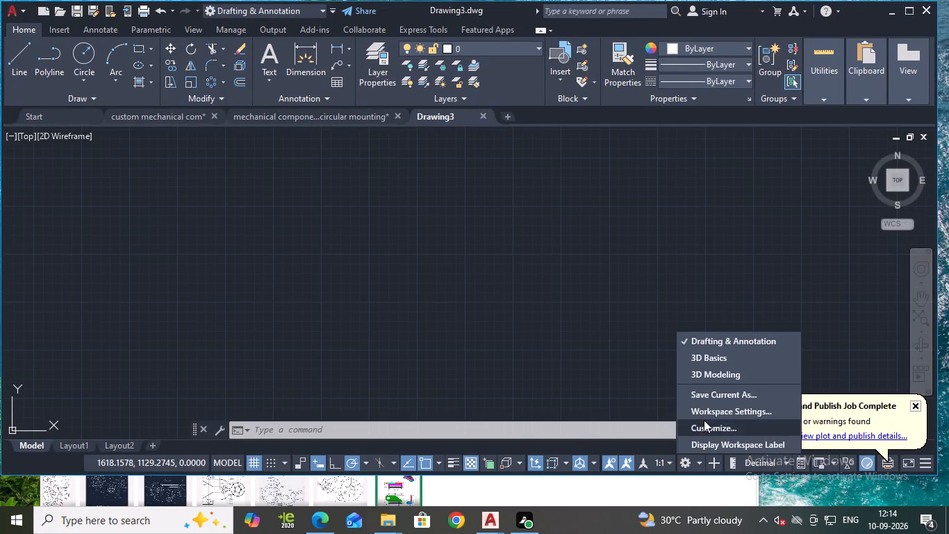
pyautogui.click(707, 380)
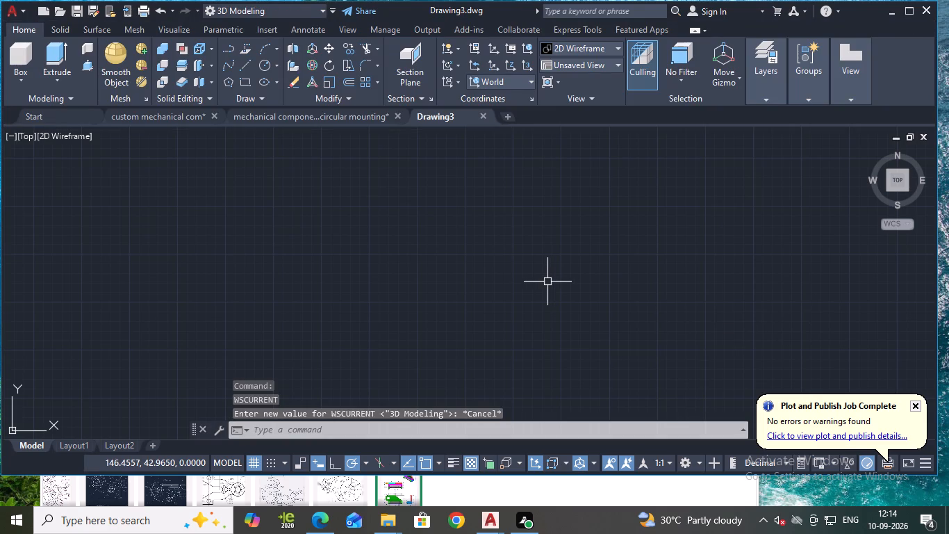
# Turn on command log recording with LOGFILEON.
pyautogui.click(399, 427)
pyautogui.write('log')
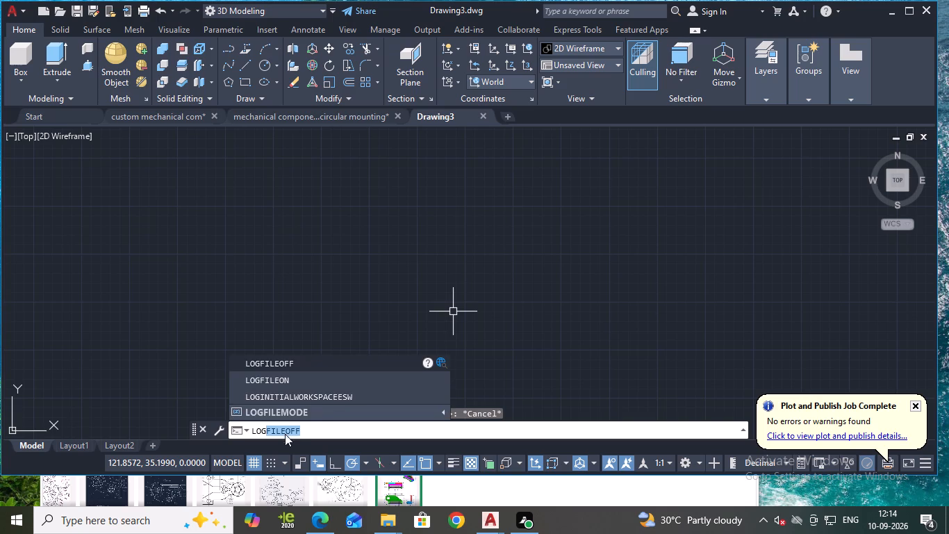
pyautogui.click(274, 378)
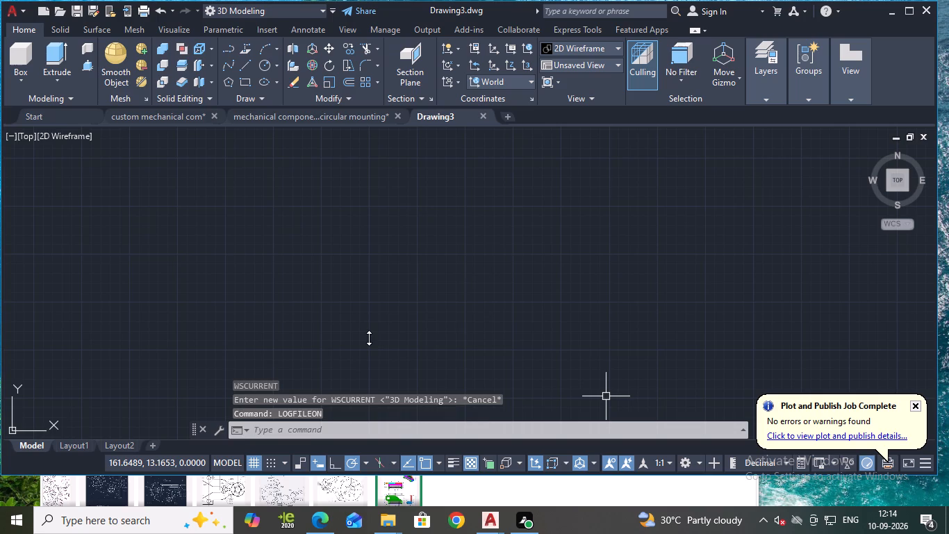
# Set the model space limits from 0,0 to 1000,1000 and zoom to all.
pyautogui.write('limits')
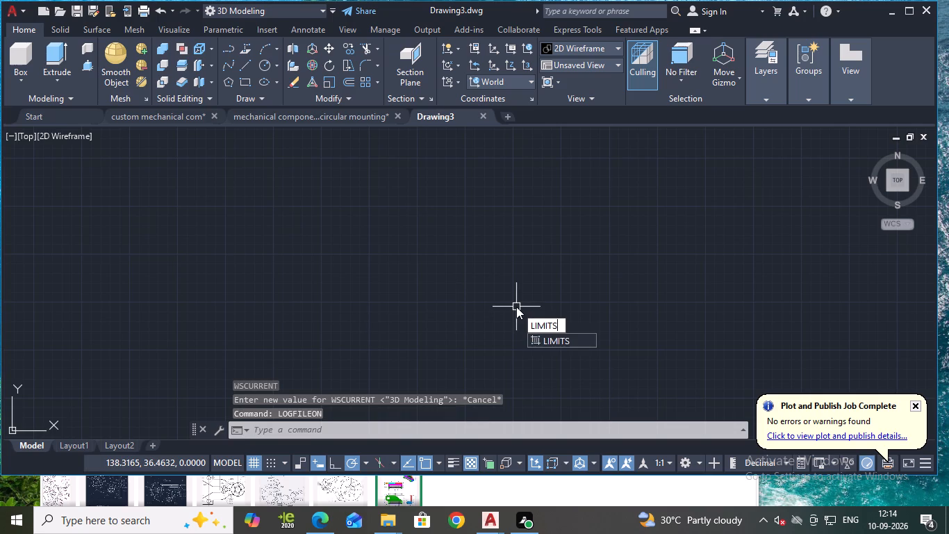
pyautogui.press('Return')
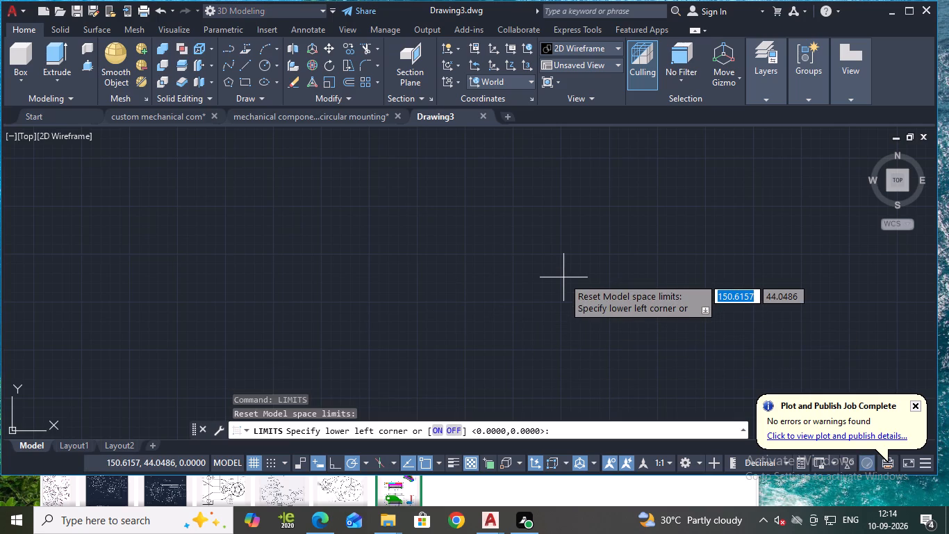
pyautogui.press('0')
pyautogui.press(',')
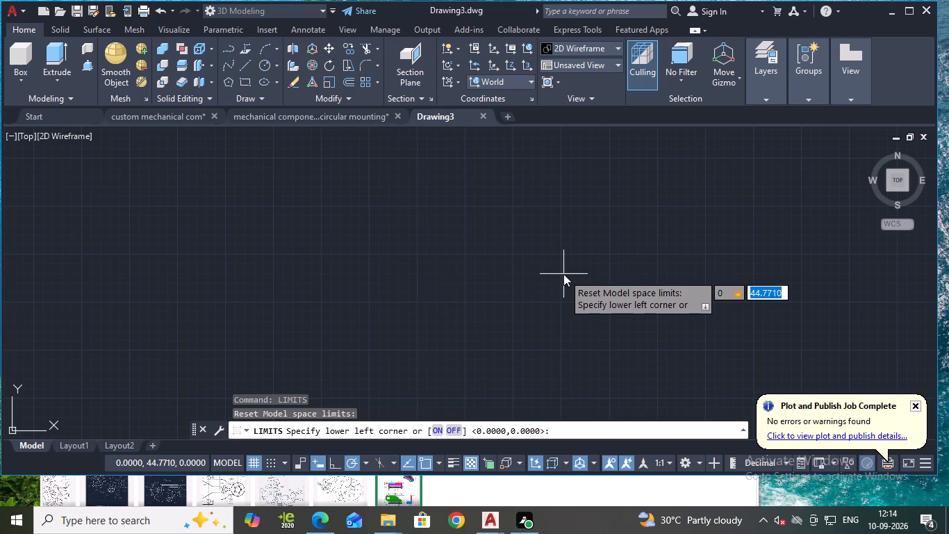
pyautogui.press('0')
pyautogui.press('Return')
pyautogui.write('1000')
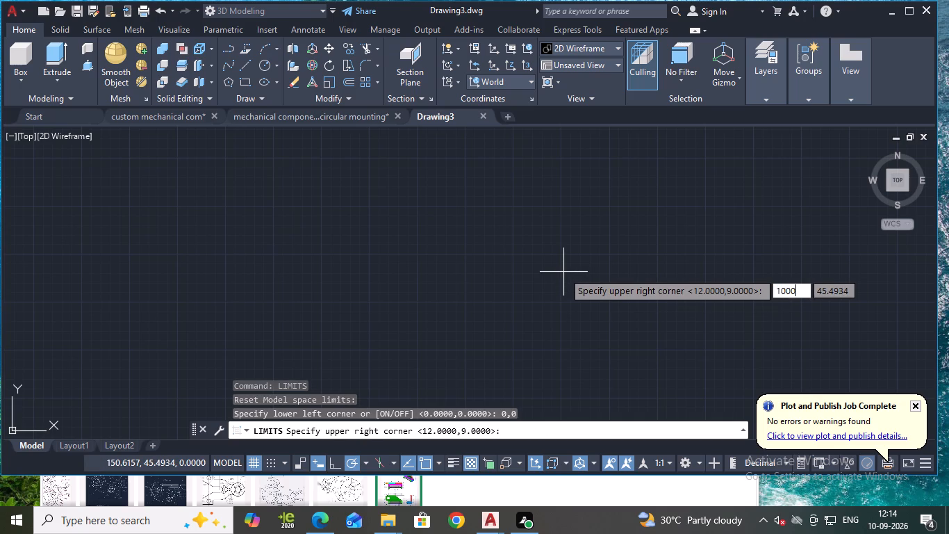
pyautogui.press(',')
pyautogui.press('1')
pyautogui.write('000')
pyautogui.press('Return')
pyautogui.press('z')
pyautogui.press('Return')
pyautogui.press('a')
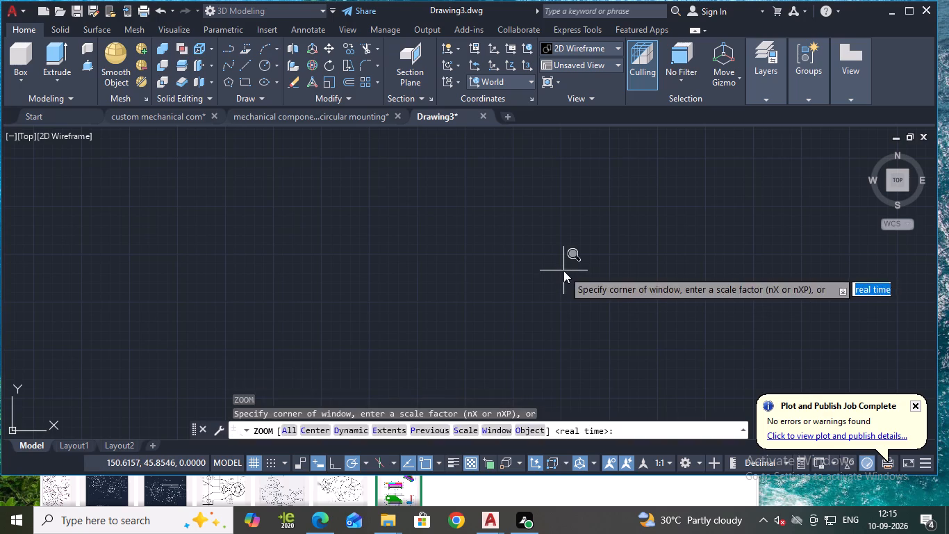
pyautogui.press('Return')
# Set the model view to the Front orientation.
pyautogui.scroll(-2, 585, 270)
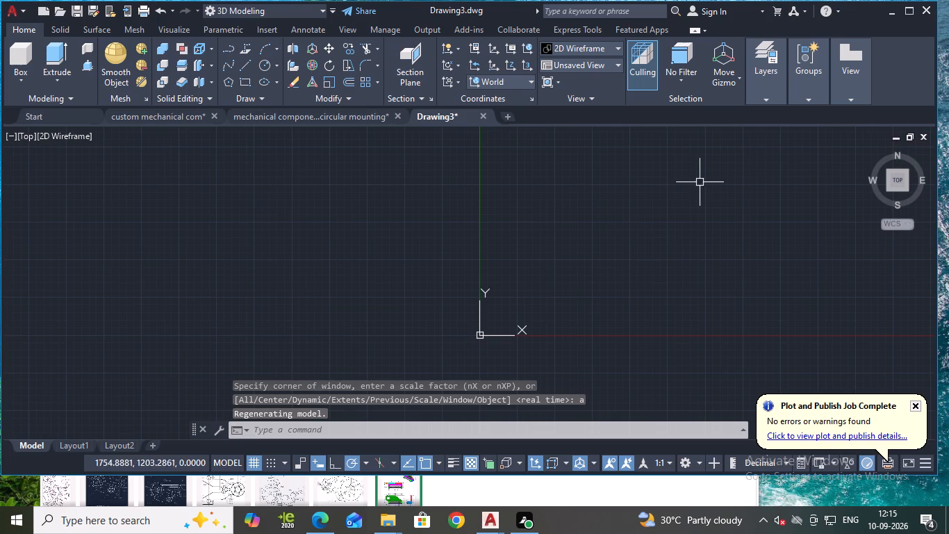
pyautogui.middleClick(276, 298)
pyautogui.moveTo(784, 221); pyautogui.dragTo(271, 311, button='middle')
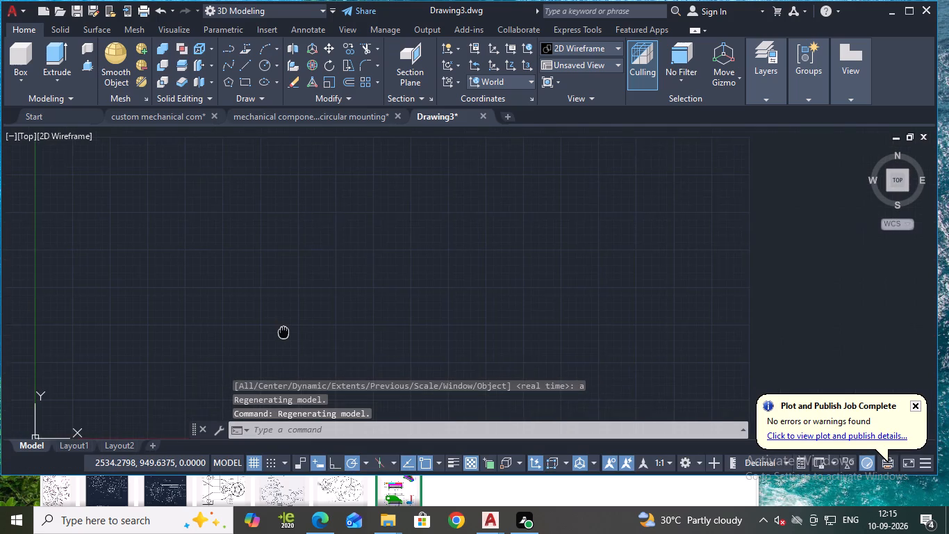
pyautogui.moveTo(271, 311); pyautogui.dragTo(258, 293, button='middle')
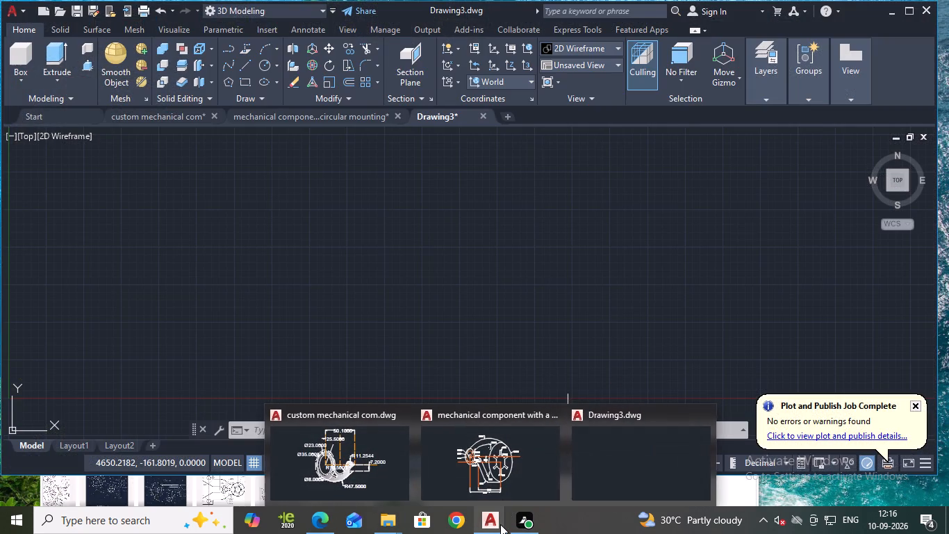
pyautogui.click(453, 346)
pyautogui.click(533, 288)
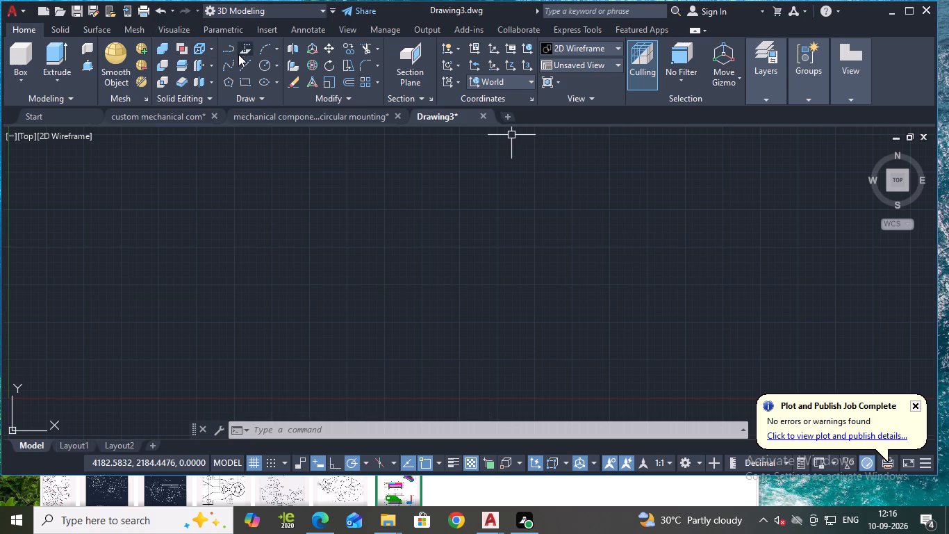
pyautogui.click(579, 67)
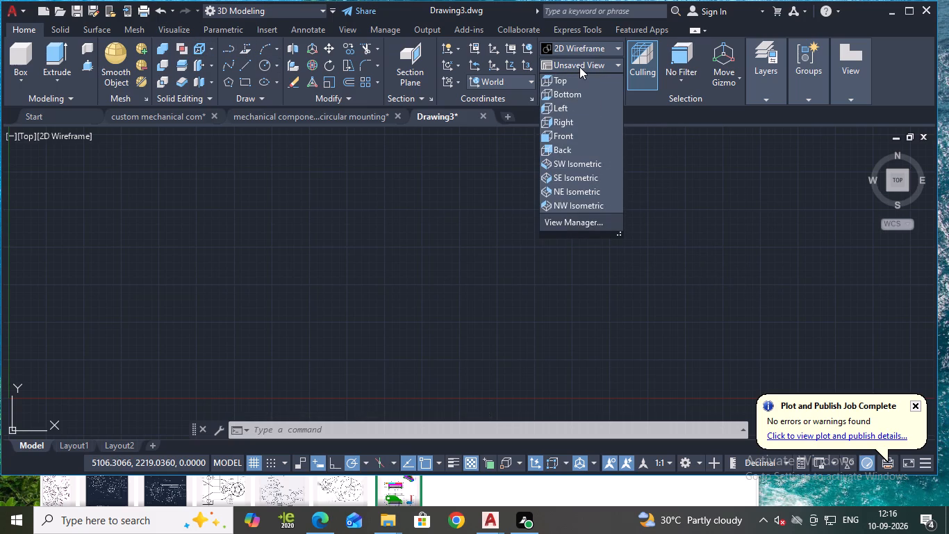
pyautogui.click(567, 138)
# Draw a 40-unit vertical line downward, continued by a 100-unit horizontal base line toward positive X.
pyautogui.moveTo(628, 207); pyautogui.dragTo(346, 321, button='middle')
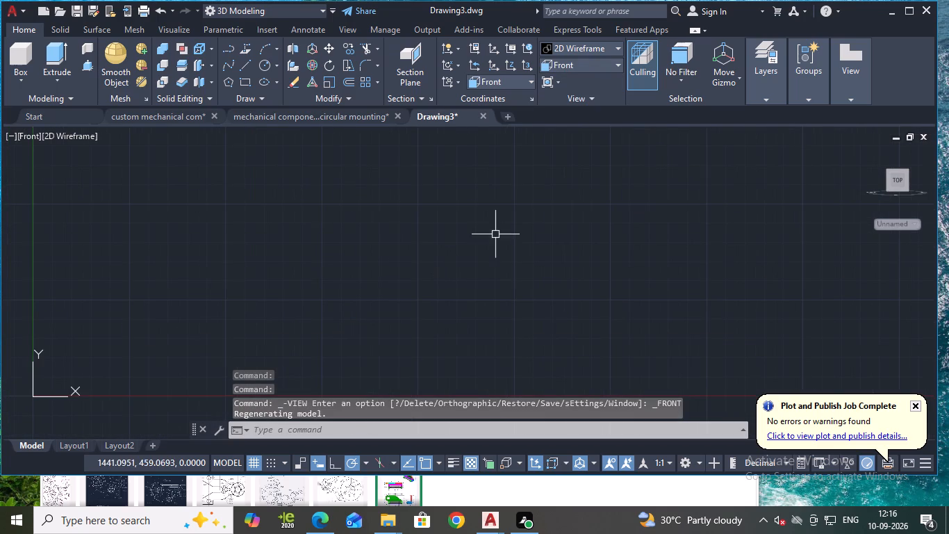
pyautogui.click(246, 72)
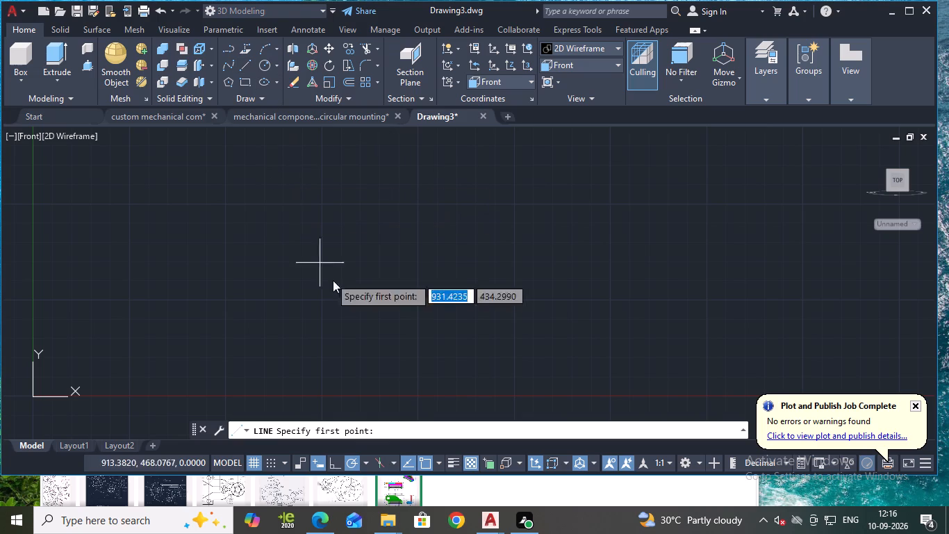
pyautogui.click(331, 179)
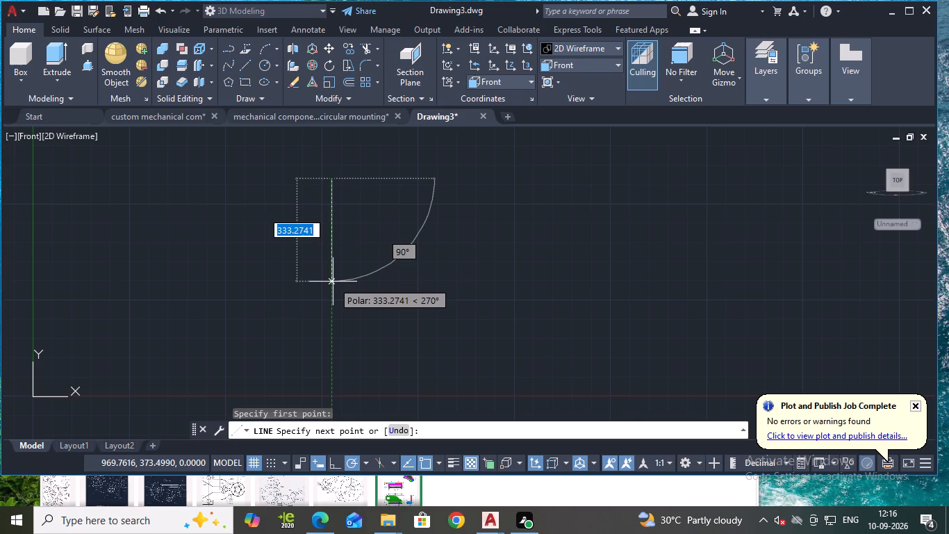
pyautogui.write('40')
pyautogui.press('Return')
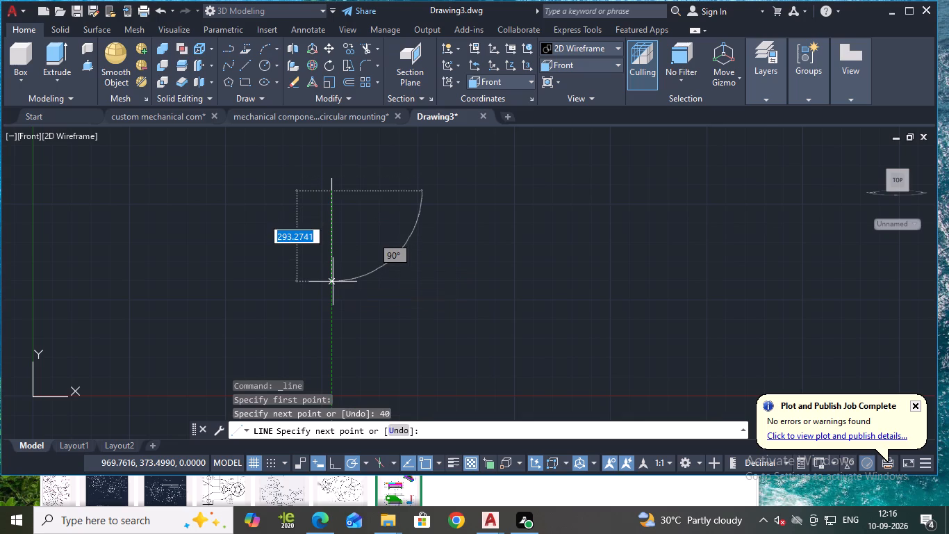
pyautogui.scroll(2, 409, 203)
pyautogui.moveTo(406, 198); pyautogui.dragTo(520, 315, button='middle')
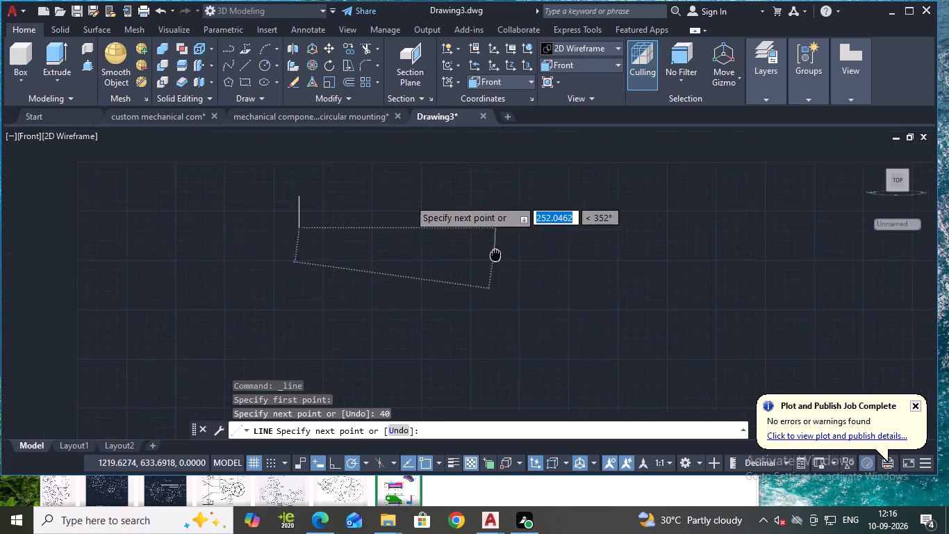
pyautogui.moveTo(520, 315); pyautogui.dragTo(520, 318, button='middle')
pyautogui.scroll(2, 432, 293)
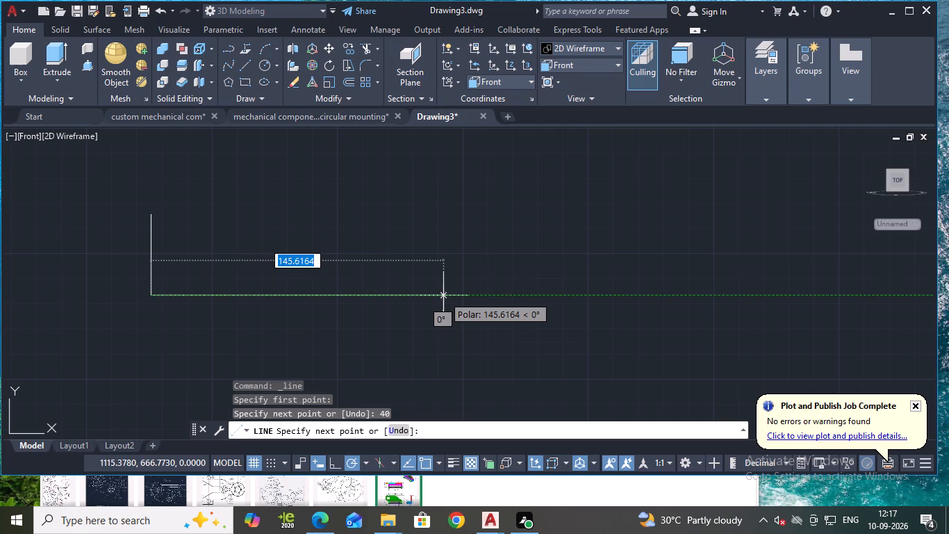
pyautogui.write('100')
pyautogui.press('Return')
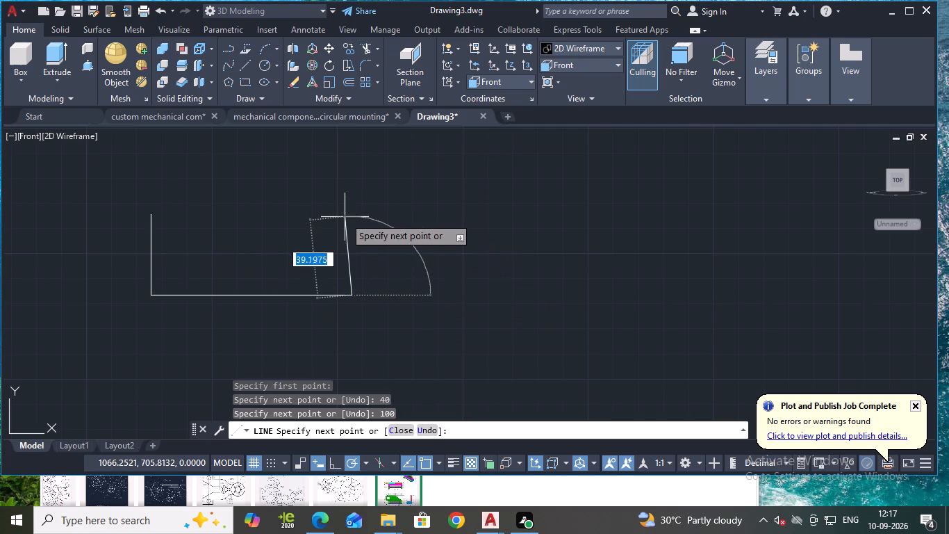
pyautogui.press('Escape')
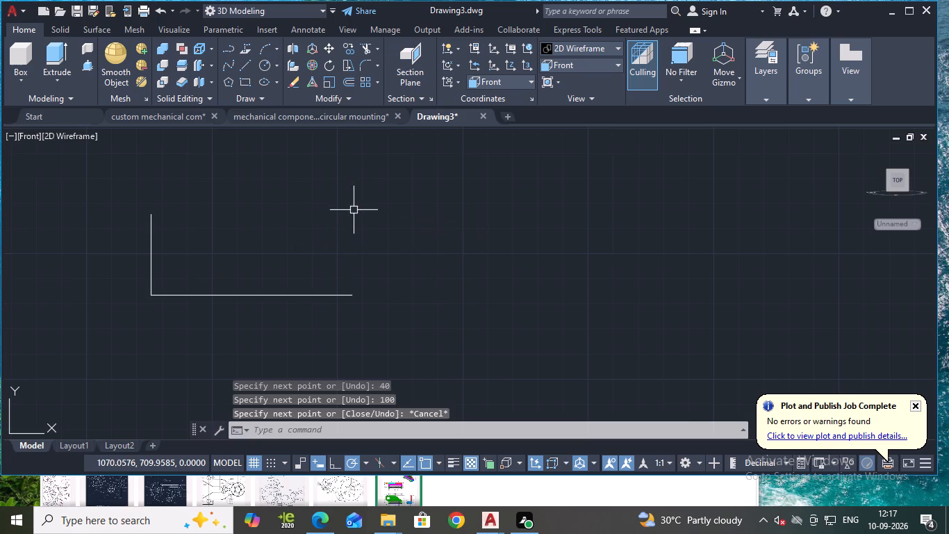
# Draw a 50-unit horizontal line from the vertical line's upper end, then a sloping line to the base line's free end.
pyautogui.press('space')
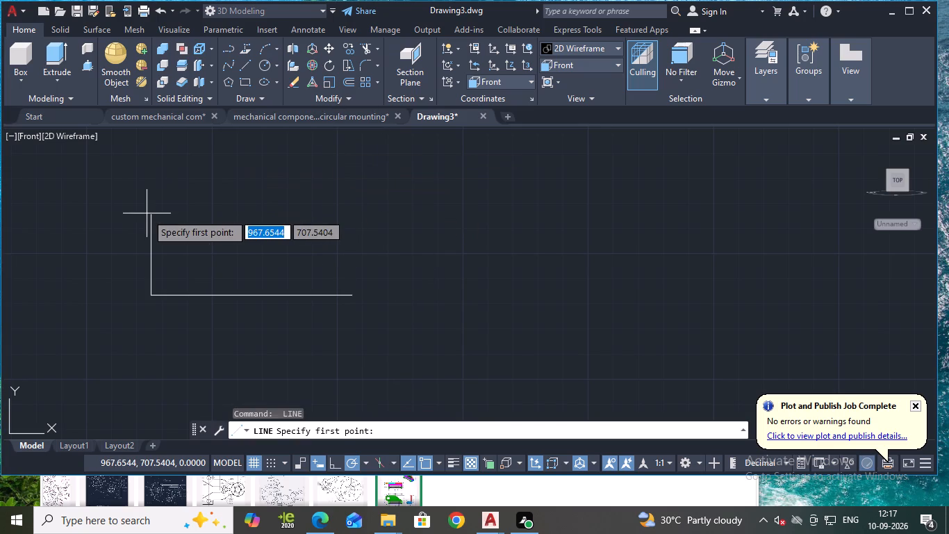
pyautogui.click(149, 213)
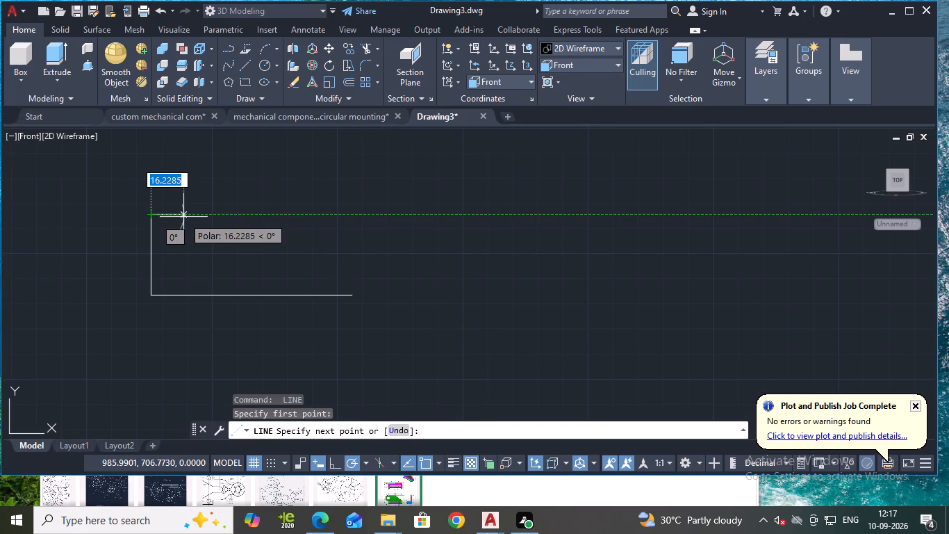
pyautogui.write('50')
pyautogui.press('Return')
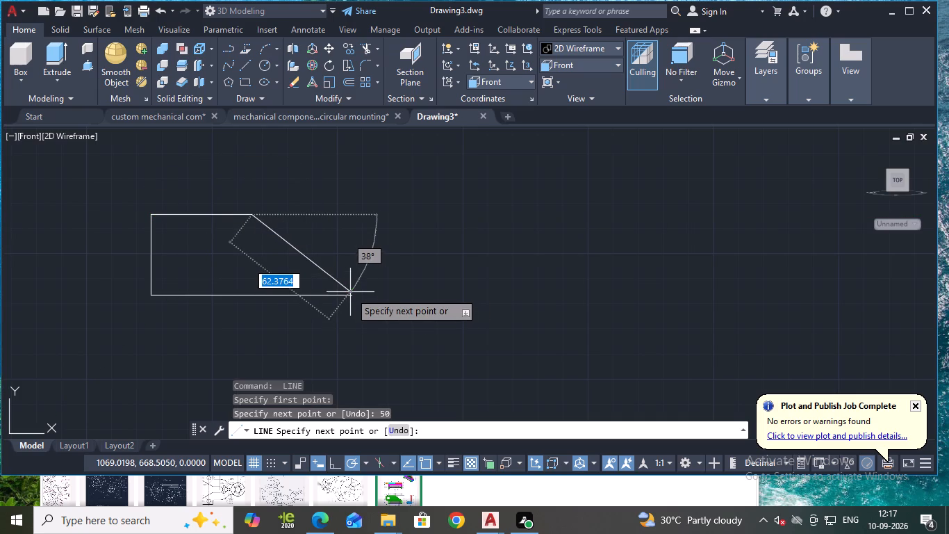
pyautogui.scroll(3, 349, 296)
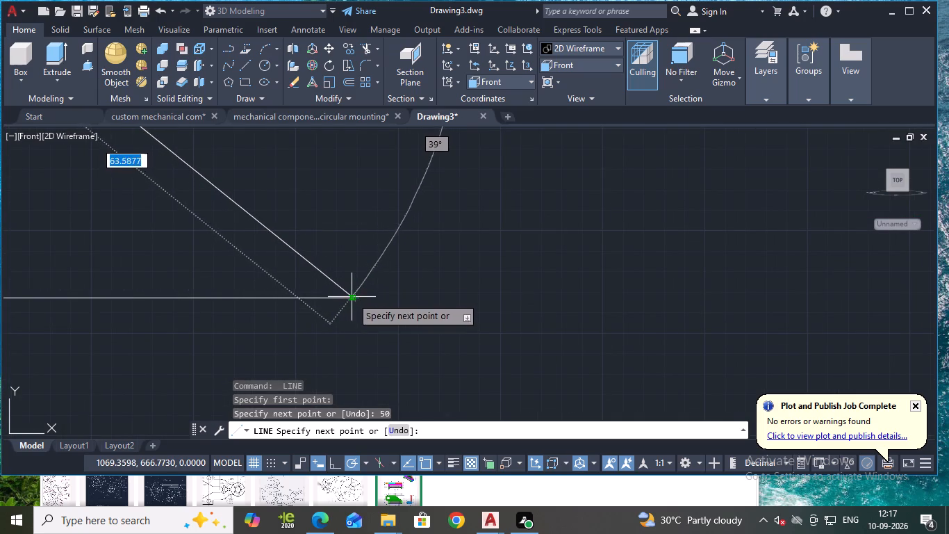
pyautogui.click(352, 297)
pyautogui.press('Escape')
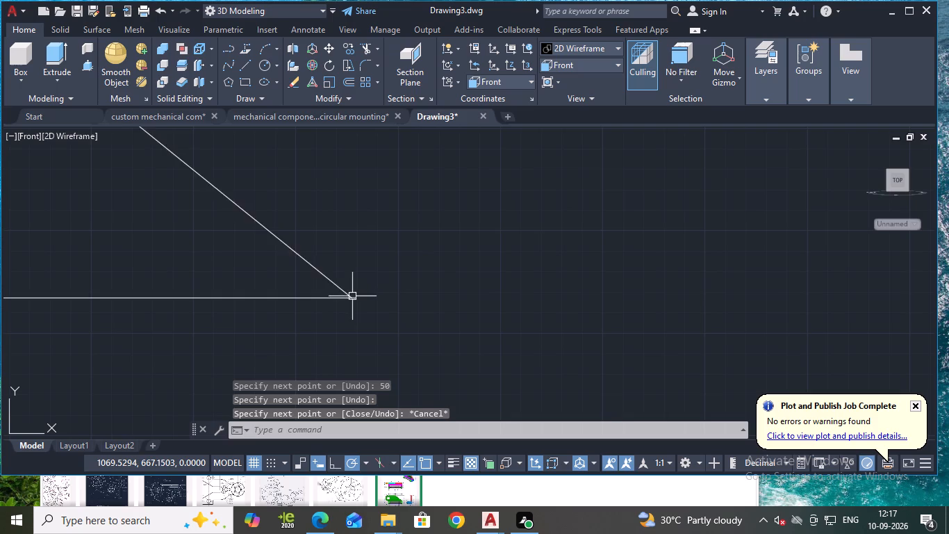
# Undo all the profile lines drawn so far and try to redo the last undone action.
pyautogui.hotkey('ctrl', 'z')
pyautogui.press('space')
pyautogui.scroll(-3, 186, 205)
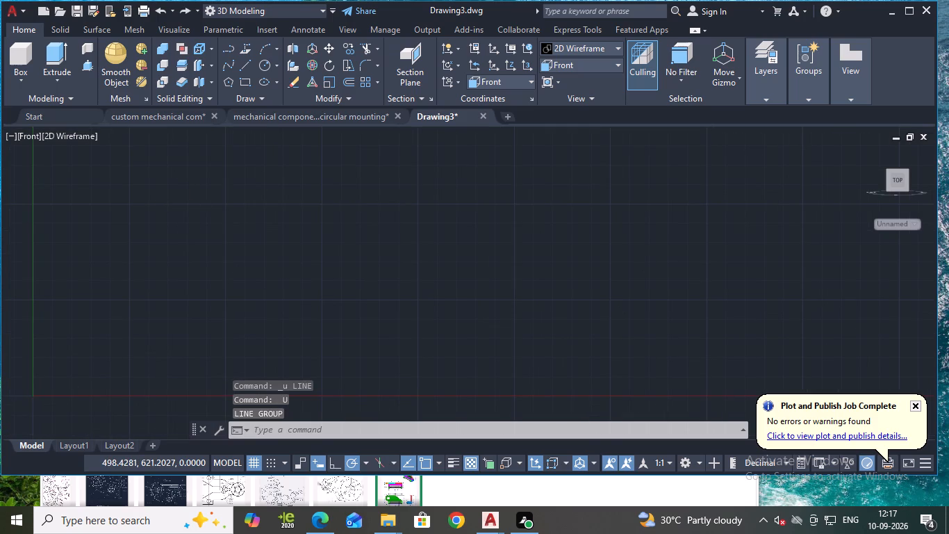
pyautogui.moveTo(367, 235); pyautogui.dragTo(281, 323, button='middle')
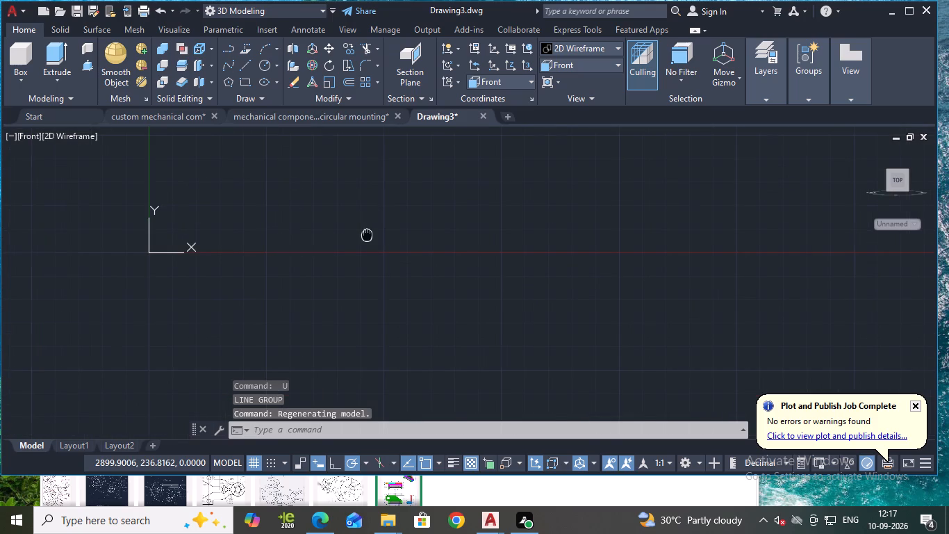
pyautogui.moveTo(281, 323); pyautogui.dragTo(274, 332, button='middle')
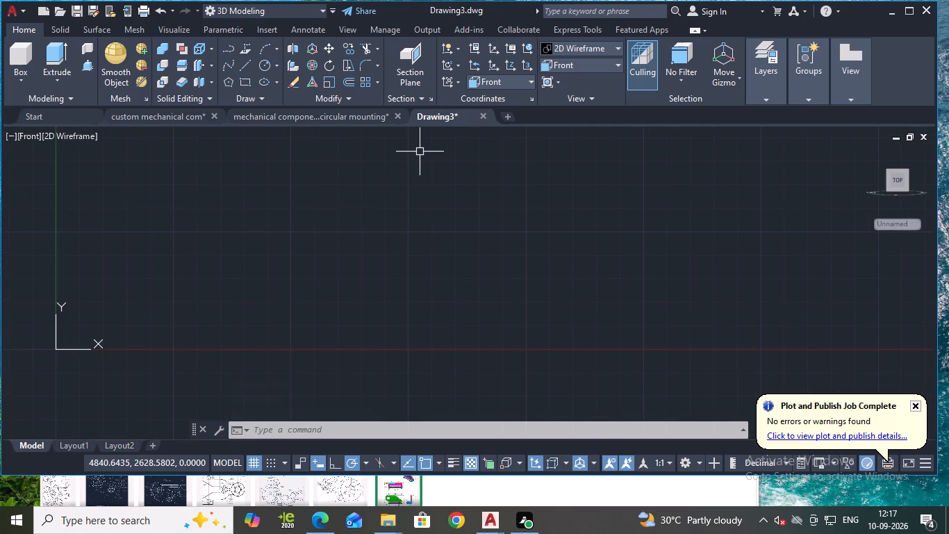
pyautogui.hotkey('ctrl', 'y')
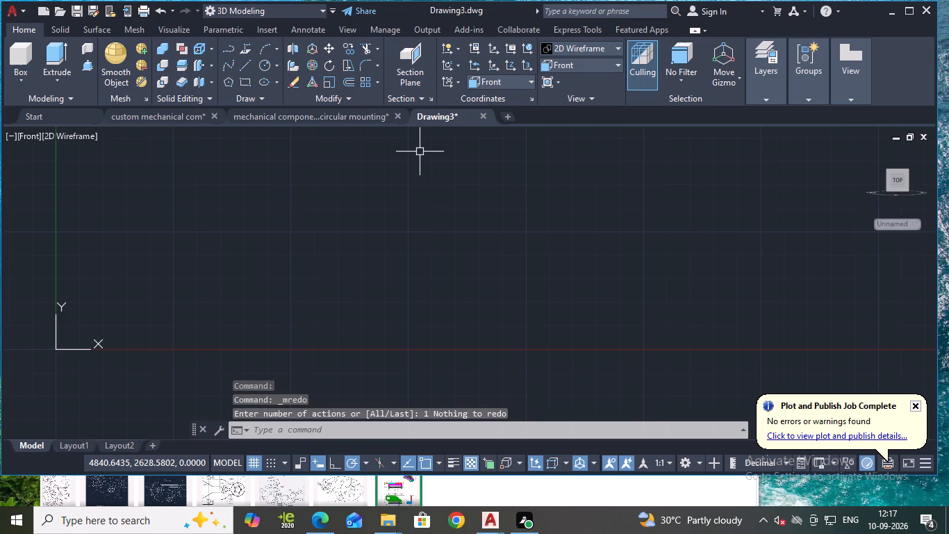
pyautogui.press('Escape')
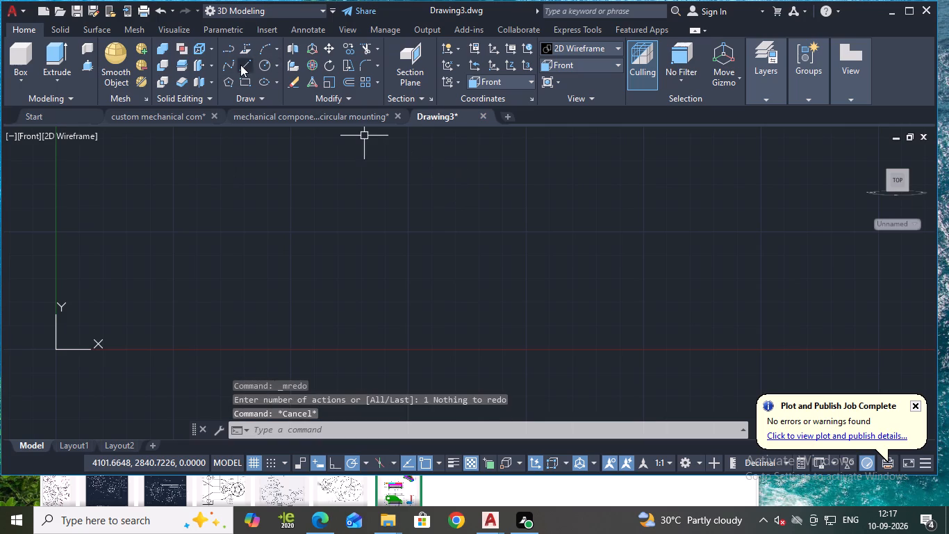
# Draw a 50-unit horizontal top line toward negative X, continued by a 40-unit vertical line downward.
pyautogui.click(240, 65)
pyautogui.click(436, 211)
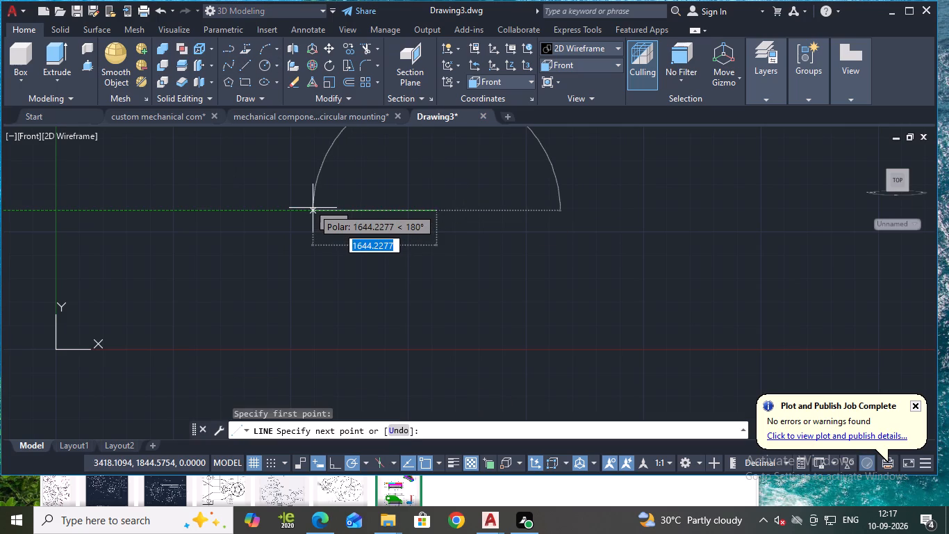
pyautogui.write('50')
pyautogui.press('Return')
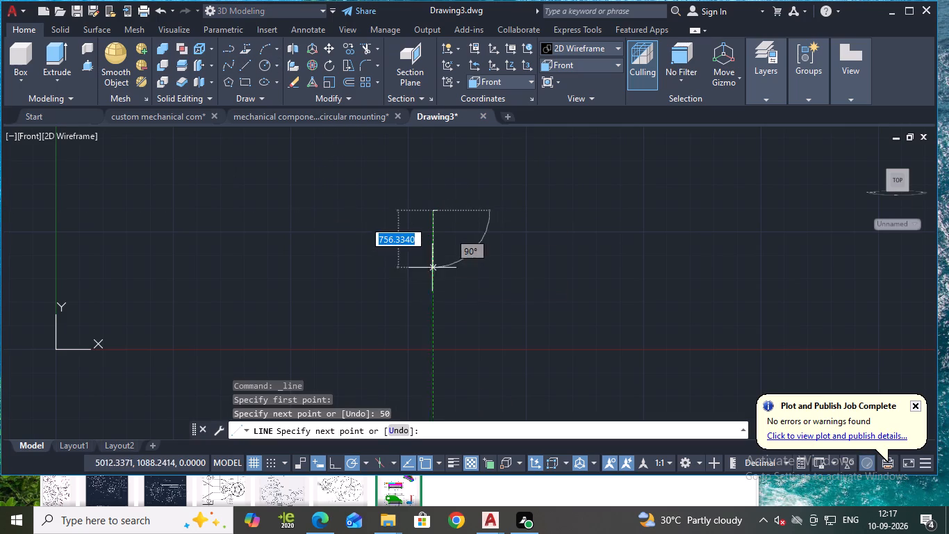
pyautogui.scroll(3, 422, 273)
pyautogui.moveTo(472, 177); pyautogui.dragTo(418, 362, button='middle')
pyautogui.scroll(2, 406, 272)
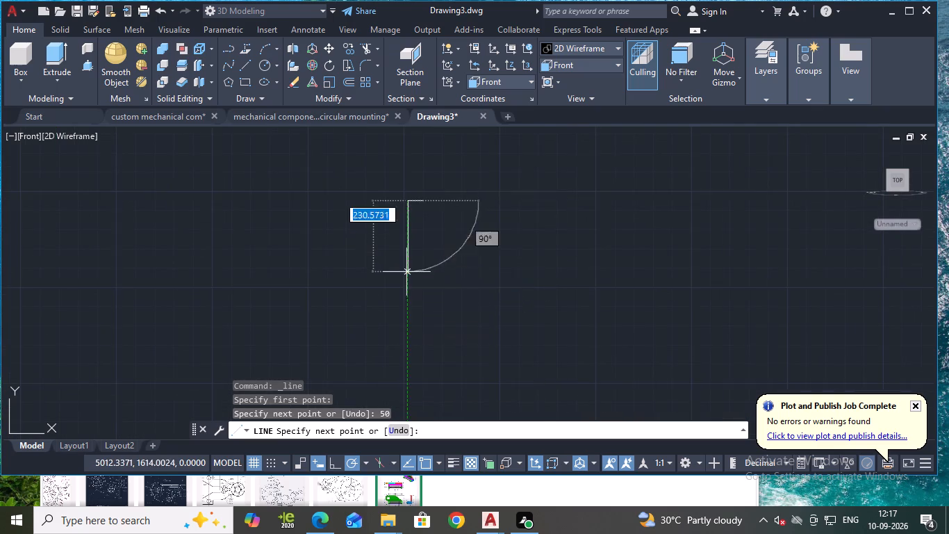
pyautogui.moveTo(405, 225); pyautogui.dragTo(365, 398, button='middle')
pyautogui.scroll(2, 368, 348)
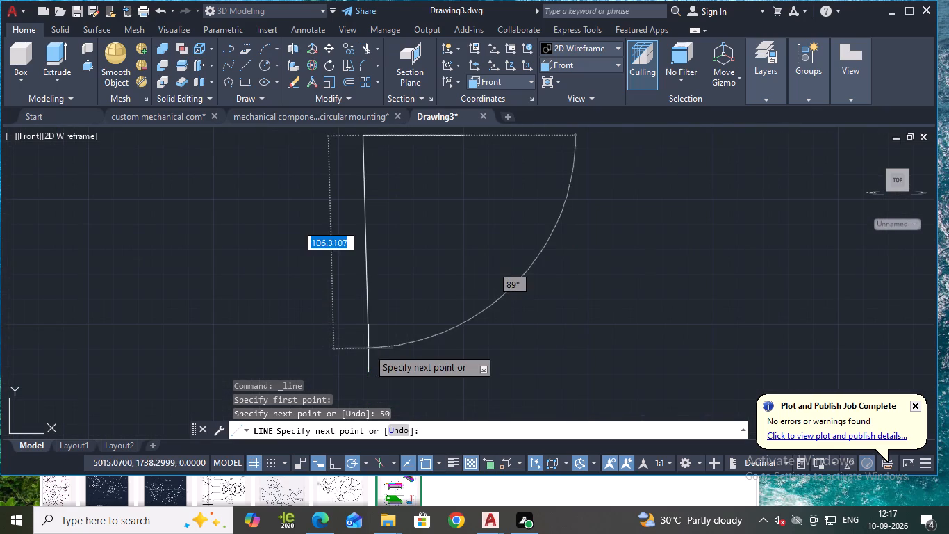
pyautogui.write('40')
pyautogui.press('Return')
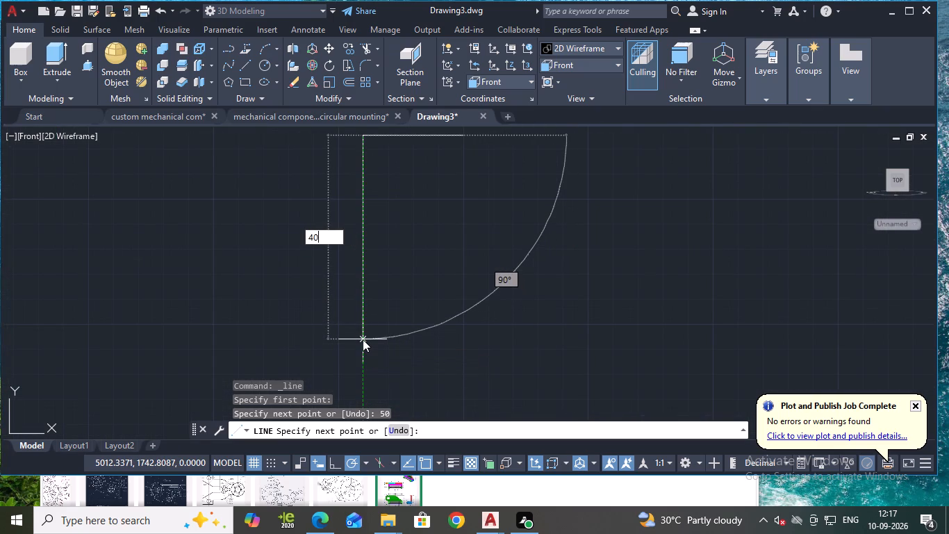
# Continue with a 100-unit base line toward positive X and close the profile with a sloping line to the top line's start.
pyautogui.write('10')
pyautogui.press('0')
pyautogui.press('Return')
pyautogui.moveTo(604, 216); pyautogui.dragTo(606, 265, button='middle')
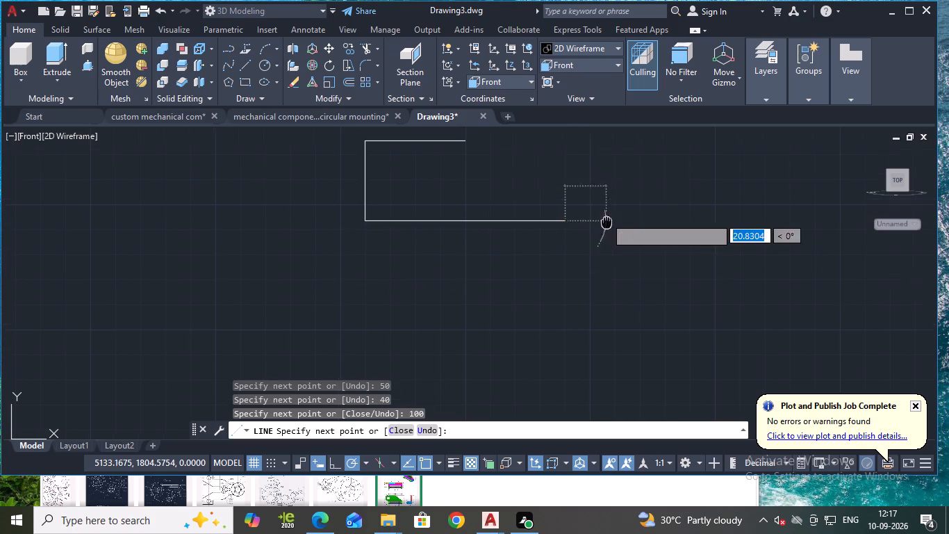
pyautogui.moveTo(606, 265); pyautogui.dragTo(595, 298, button='middle')
pyautogui.scroll(3, 461, 220)
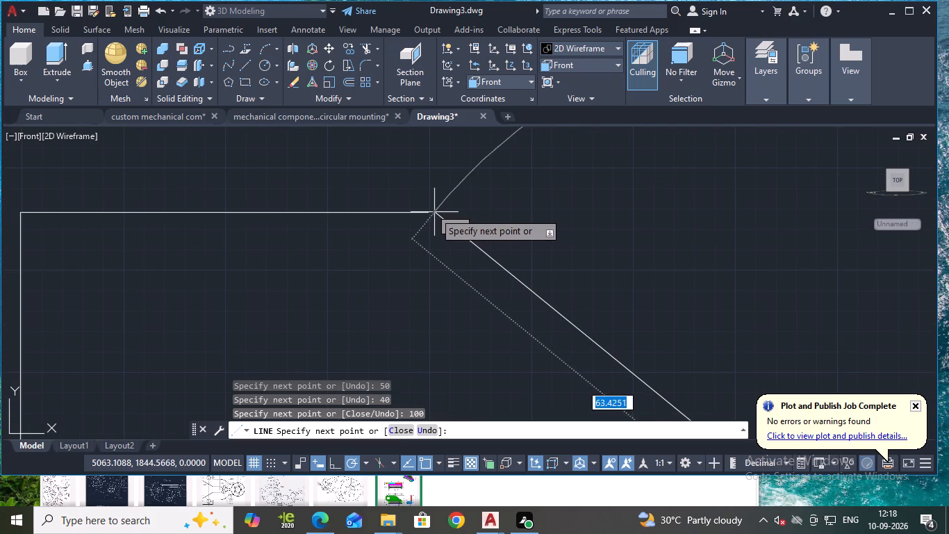
pyautogui.click(430, 211)
pyautogui.press('Escape')
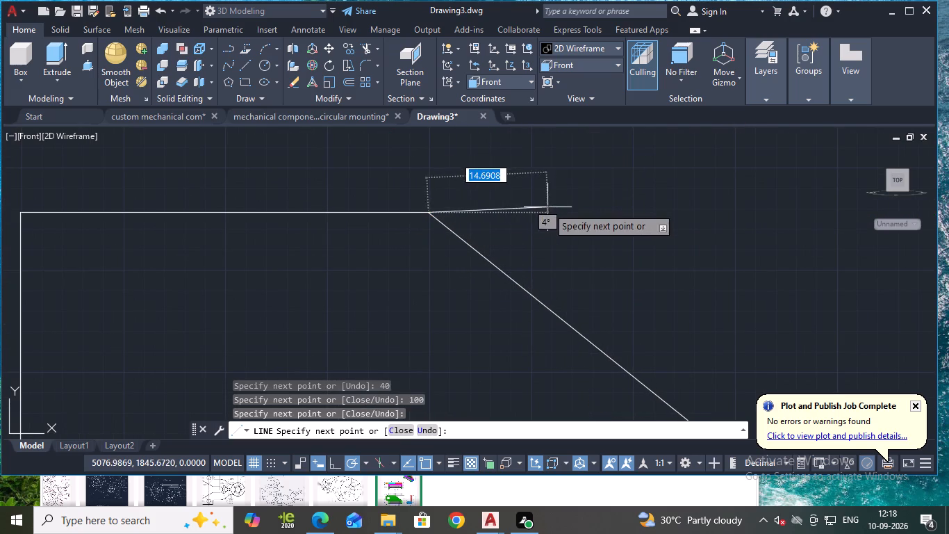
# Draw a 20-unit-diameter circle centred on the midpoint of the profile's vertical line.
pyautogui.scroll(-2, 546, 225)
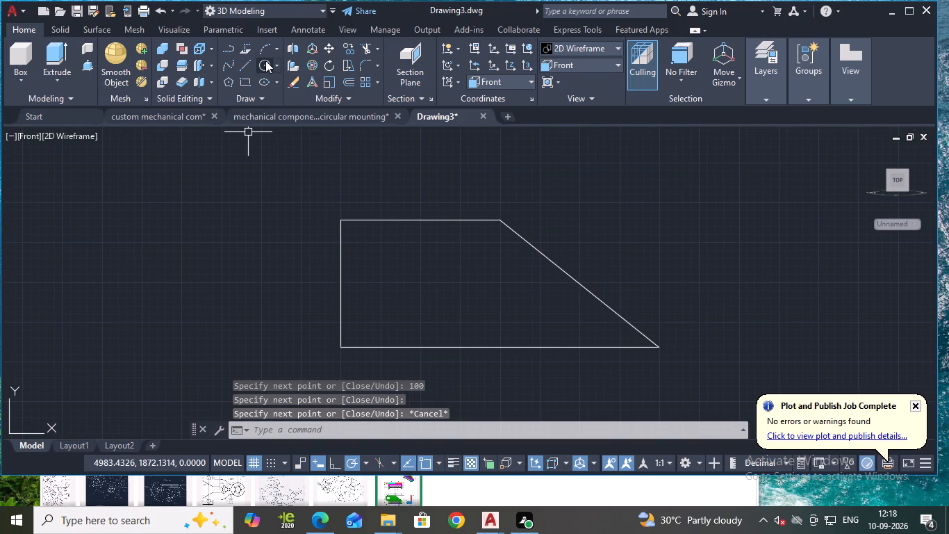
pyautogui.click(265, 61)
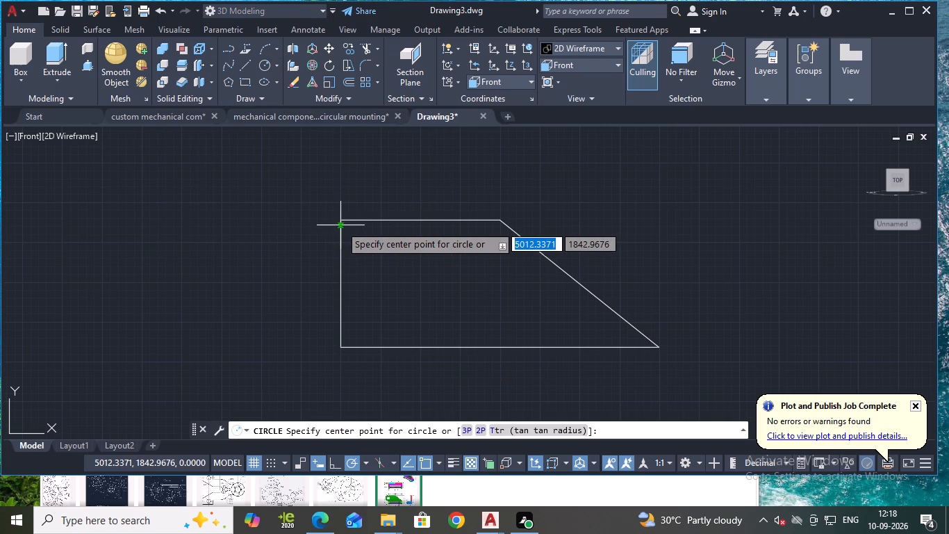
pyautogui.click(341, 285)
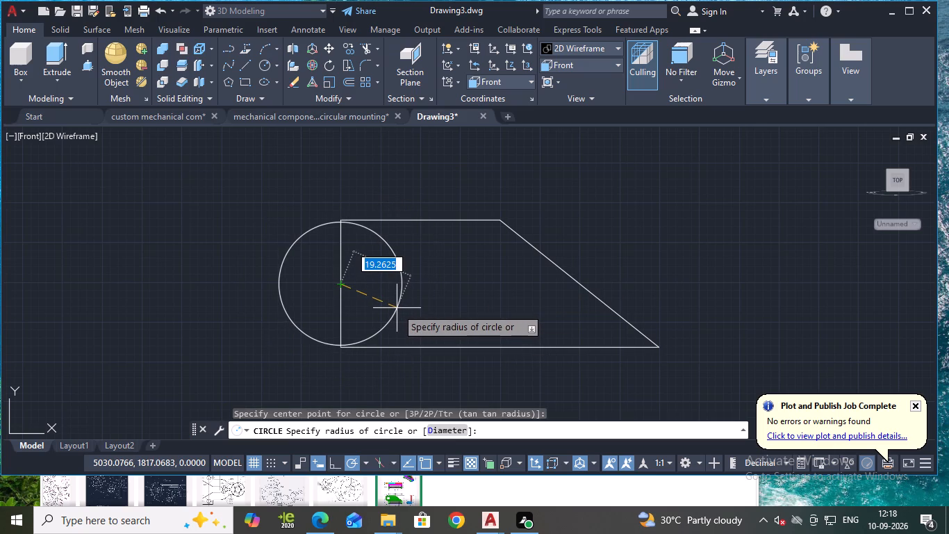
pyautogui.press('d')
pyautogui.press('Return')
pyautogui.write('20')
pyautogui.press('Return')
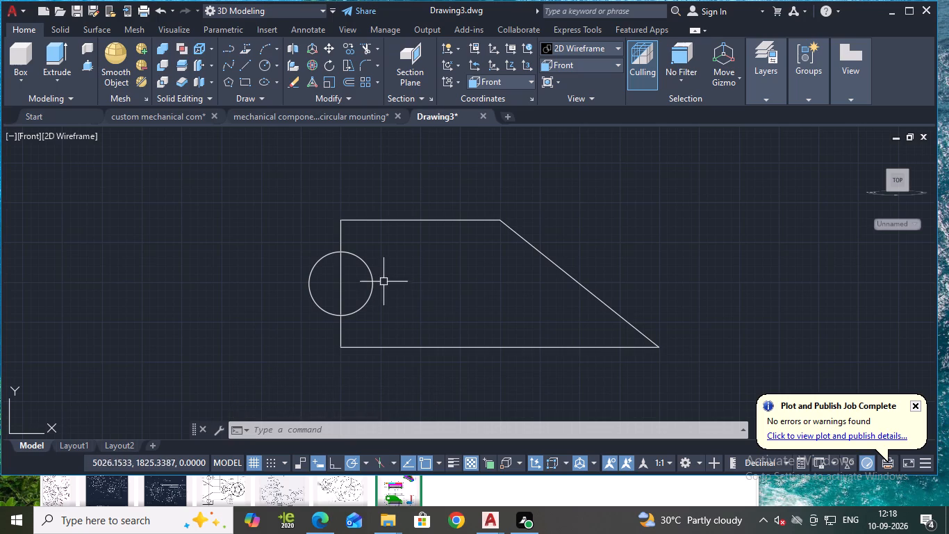
# Draw a concentric circle of radius 20 at the vertical line's midpoint.
pyautogui.click(264, 64)
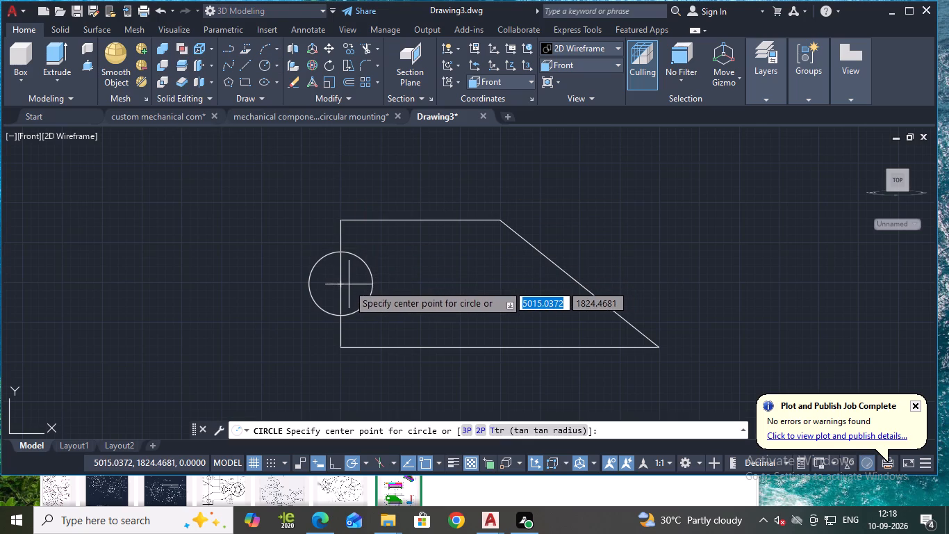
pyautogui.click(341, 282)
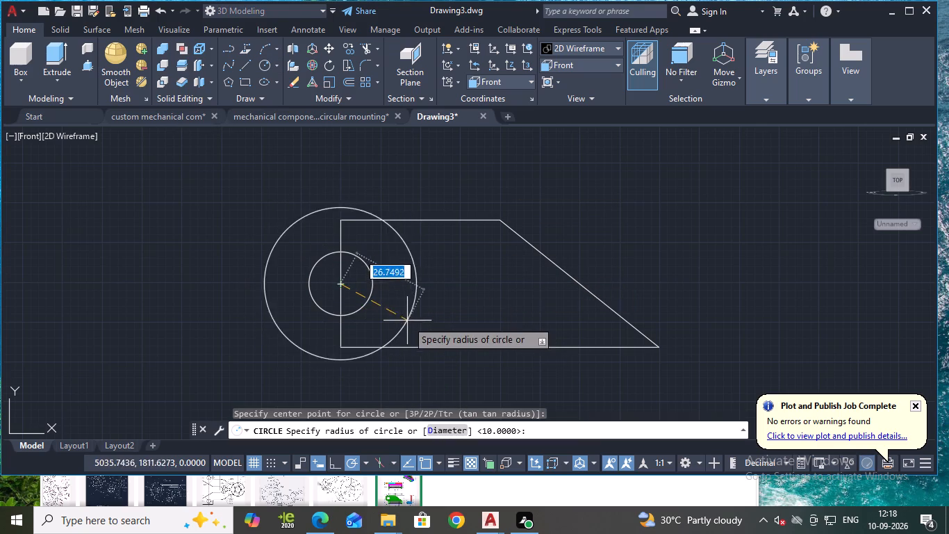
pyautogui.write('20')
pyautogui.press('Return')
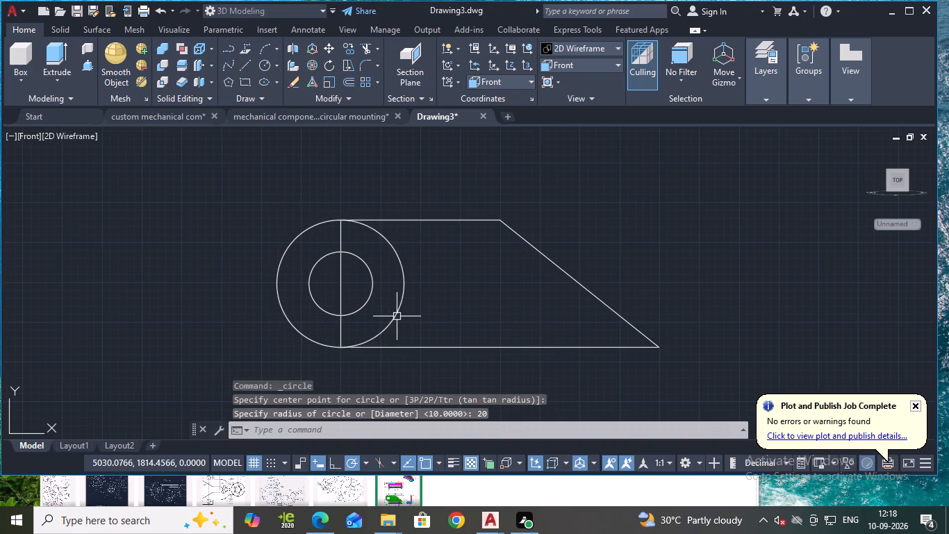
pyautogui.press('Escape')
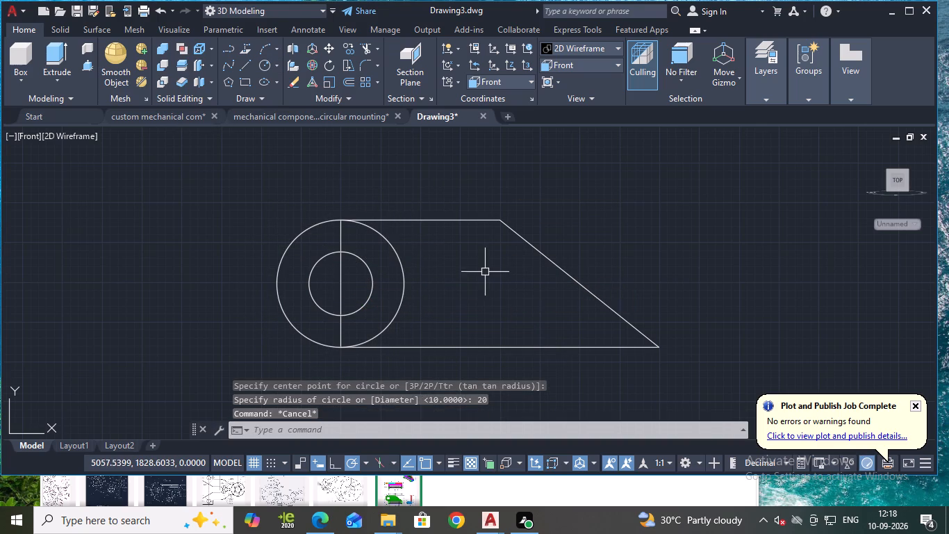
pyautogui.press('t')
pyautogui.press('Escape')
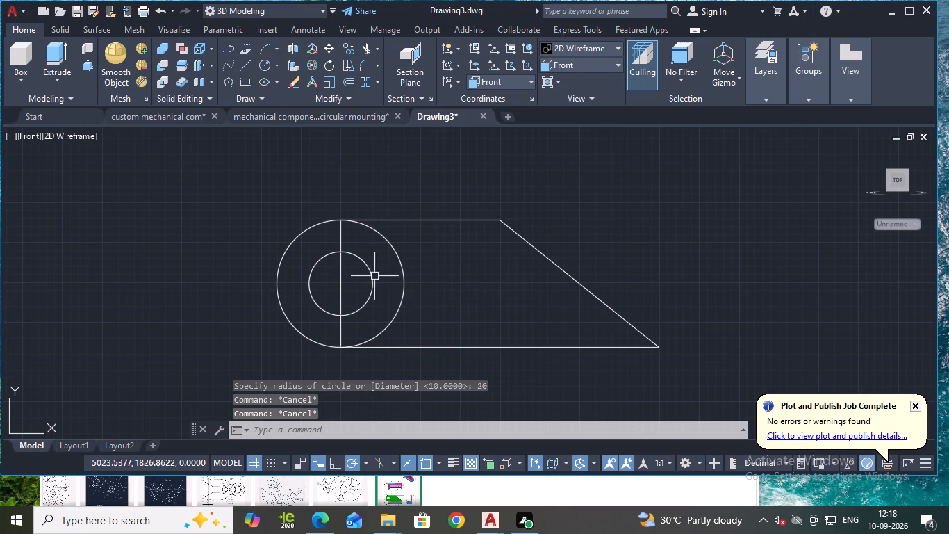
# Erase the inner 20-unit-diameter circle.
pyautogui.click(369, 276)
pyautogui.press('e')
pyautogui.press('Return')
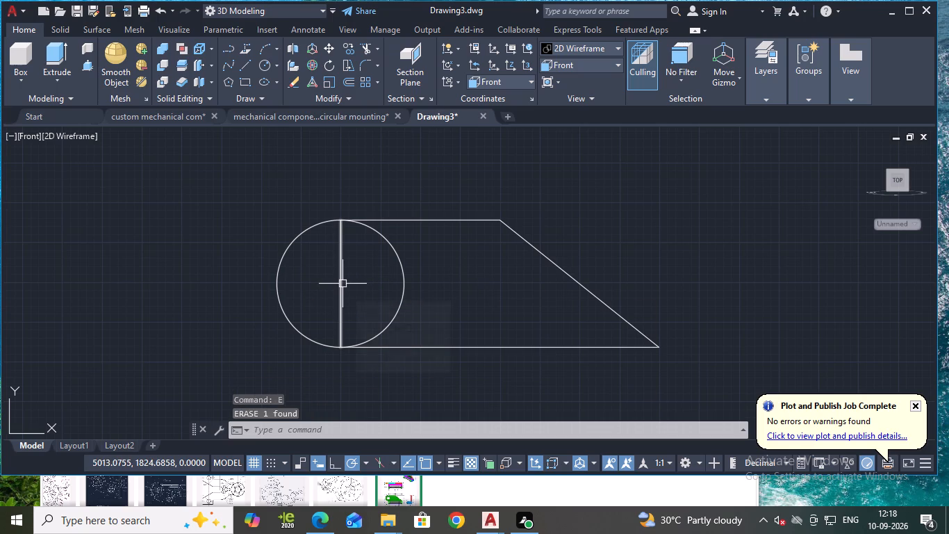
# Erase the vertical line that crosses the remaining circle.
pyautogui.click(343, 284)
pyautogui.press('e')
pyautogui.press('Return')
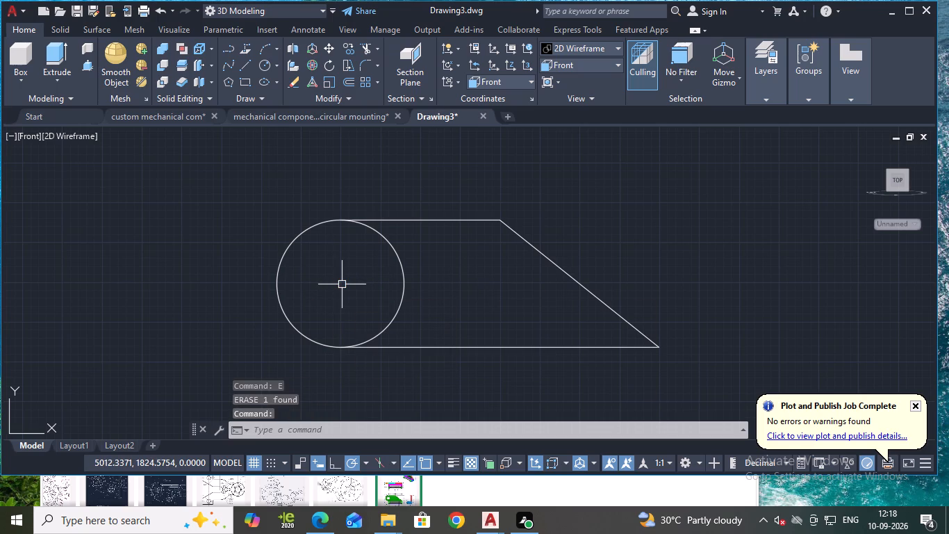
# Trim the half of the circle inside the profile, leaving a rounded end joined to the top and base lines.
pyautogui.write('tr')
pyautogui.press('Return')
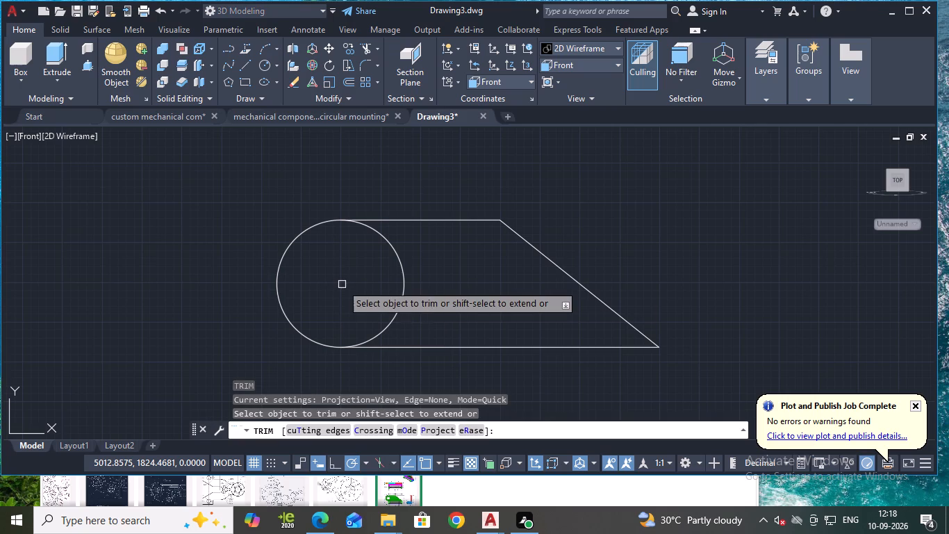
pyautogui.click(403, 273)
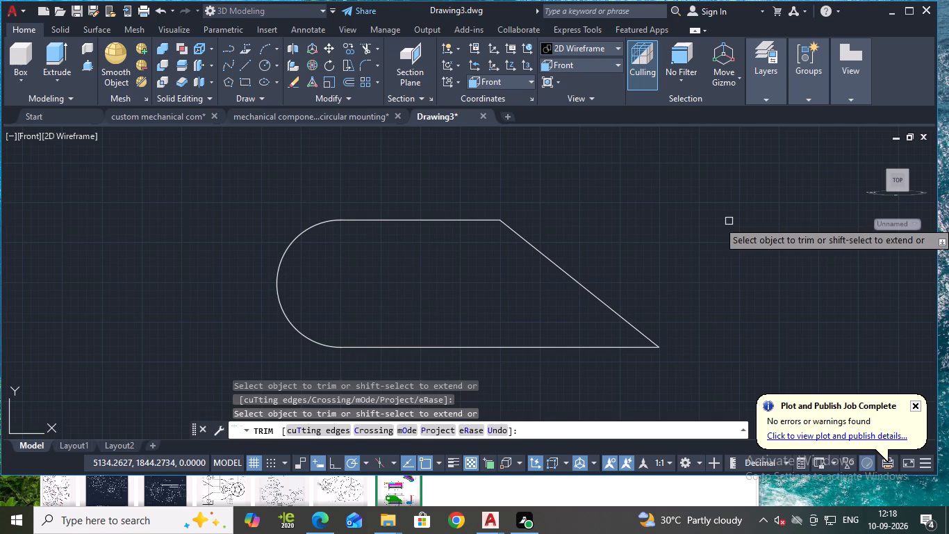
pyautogui.press('Escape')
# Set the model view to SW Isometric.
pyautogui.click(585, 61)
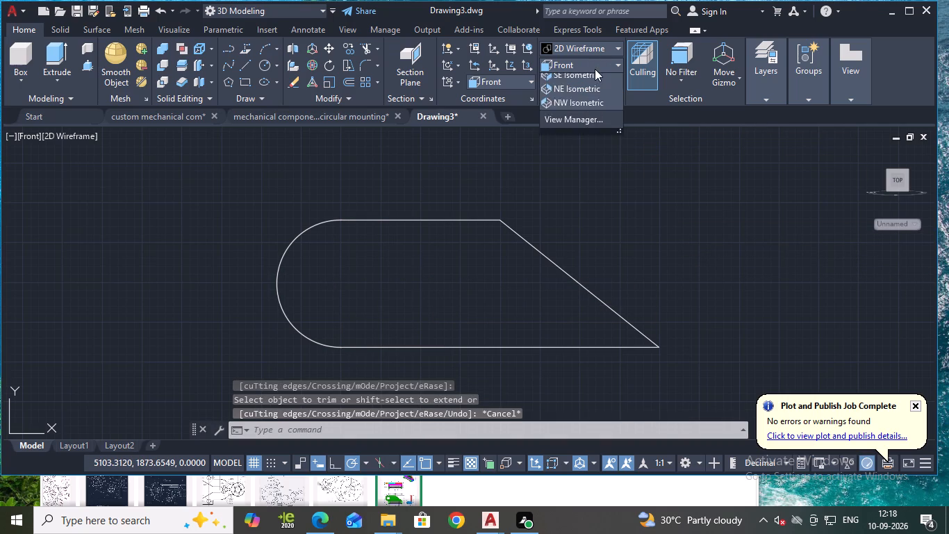
pyautogui.click(595, 161)
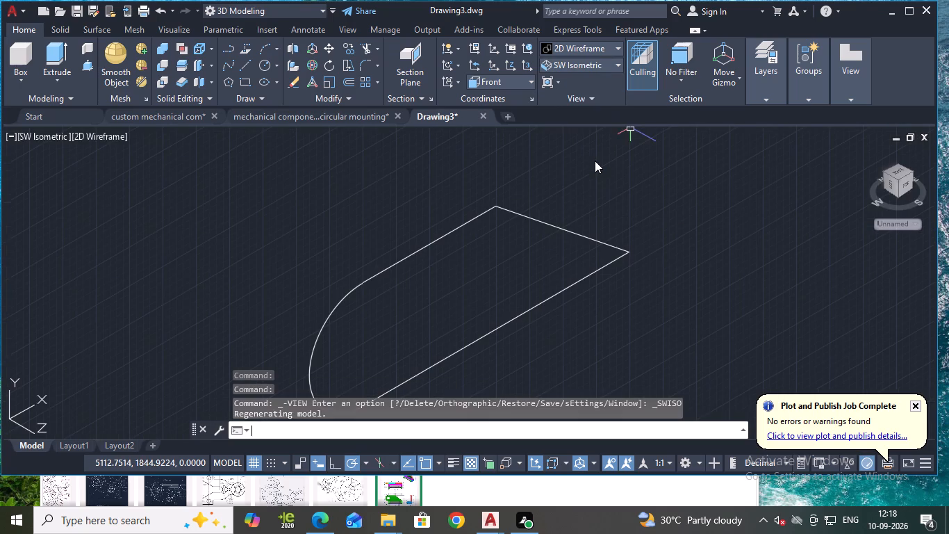
# Presspull the closed round-ended profile 10 units toward positive Z.
pyautogui.click(93, 65)
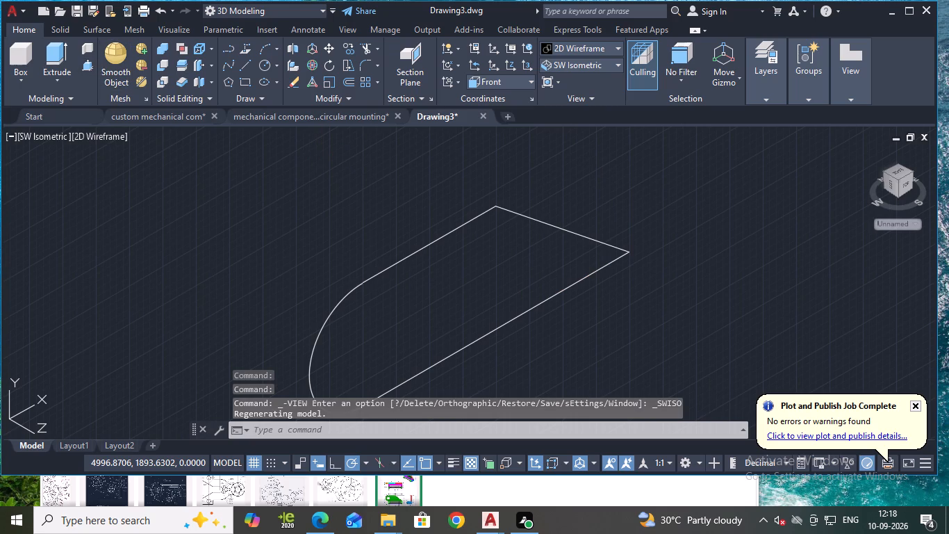
pyautogui.click(479, 318)
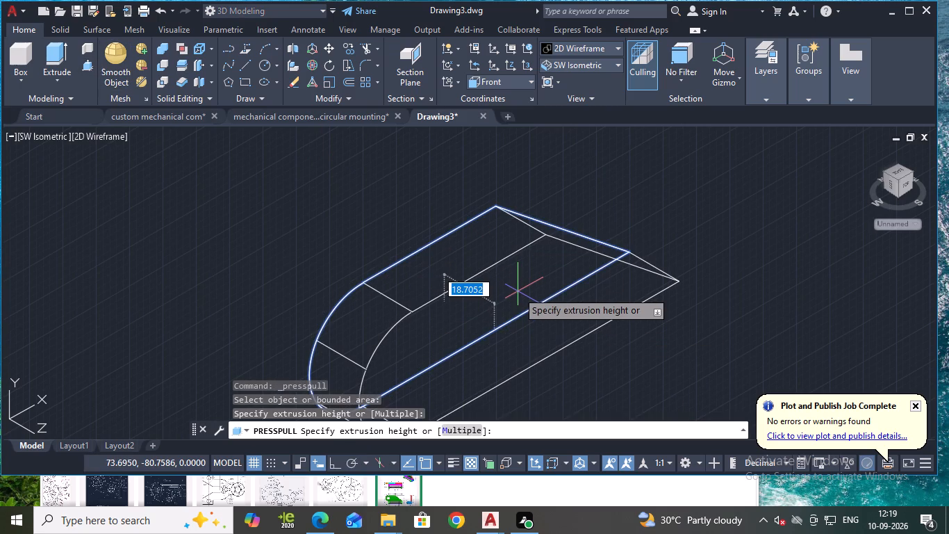
pyautogui.write('10')
pyautogui.press('Return')
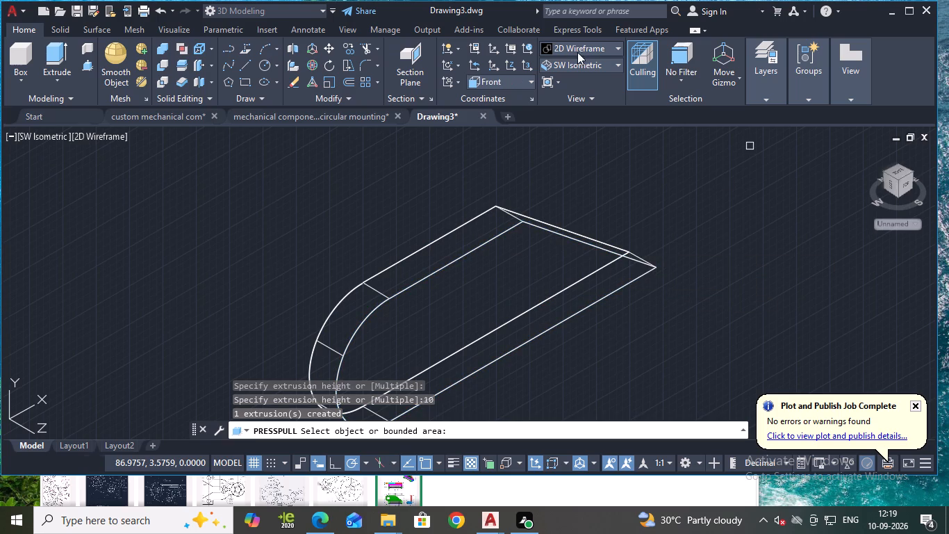
# Set the visual style to Shades of Gray.
pyautogui.click(588, 47)
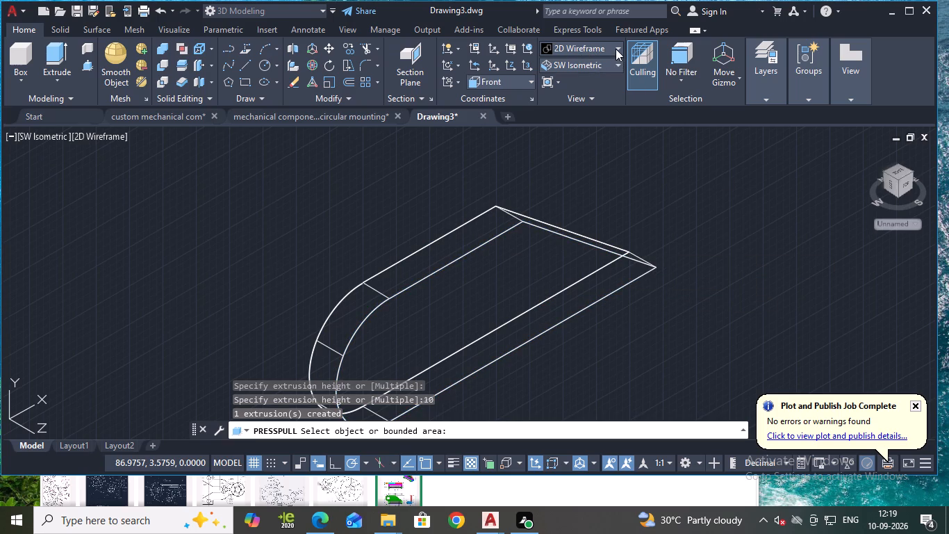
pyautogui.click(616, 49)
pyautogui.click(618, 49)
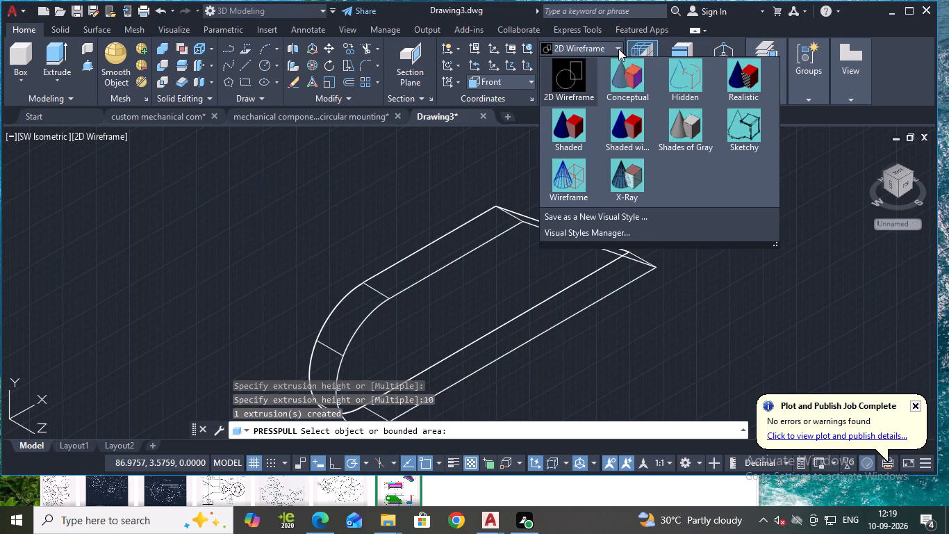
pyautogui.click(700, 120)
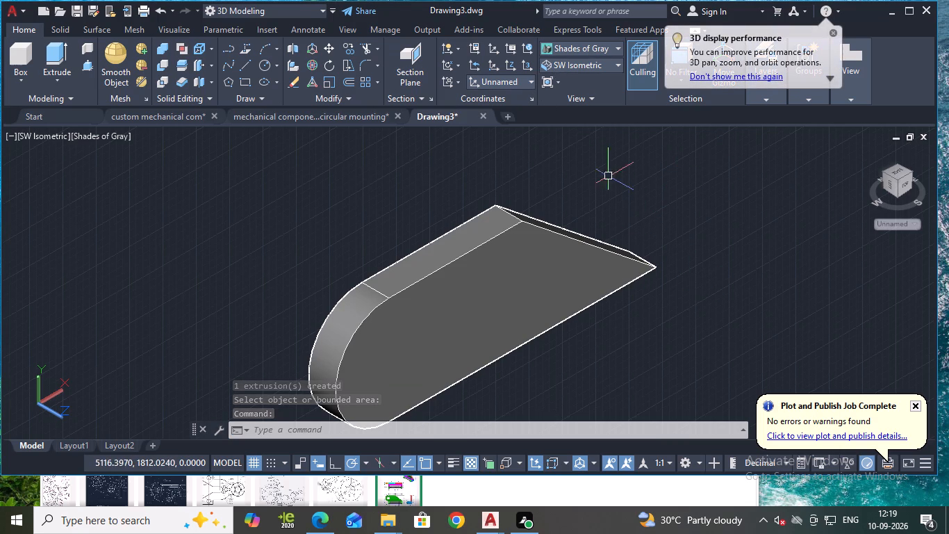
# Set the model view to the Right orientation.
pyautogui.click(577, 60)
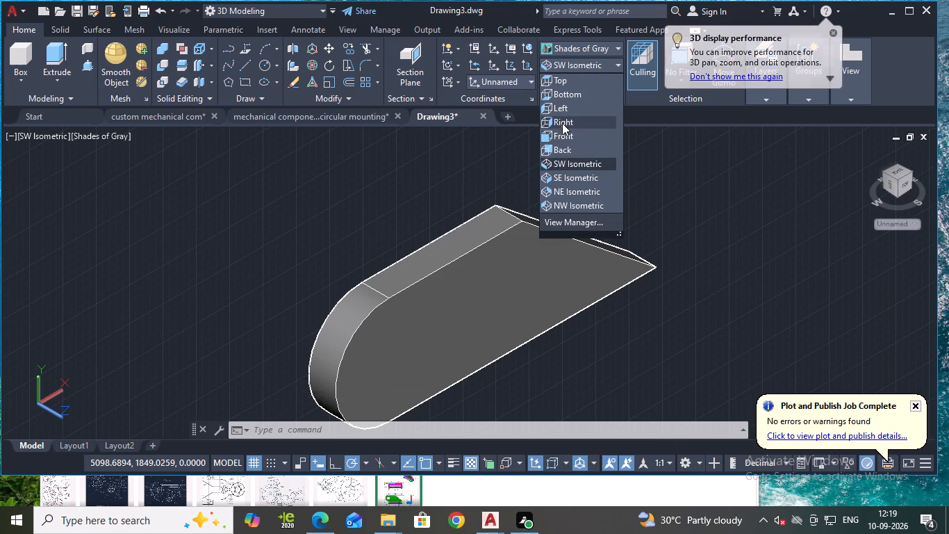
pyautogui.click(562, 122)
pyautogui.scroll(-2, 547, 232)
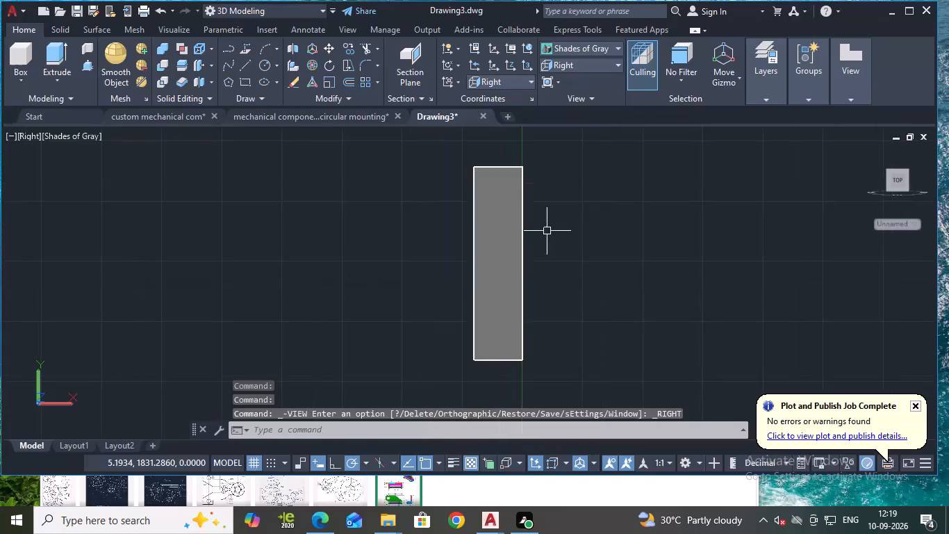
pyautogui.moveTo(557, 238); pyautogui.dragTo(559, 231, button='middle')
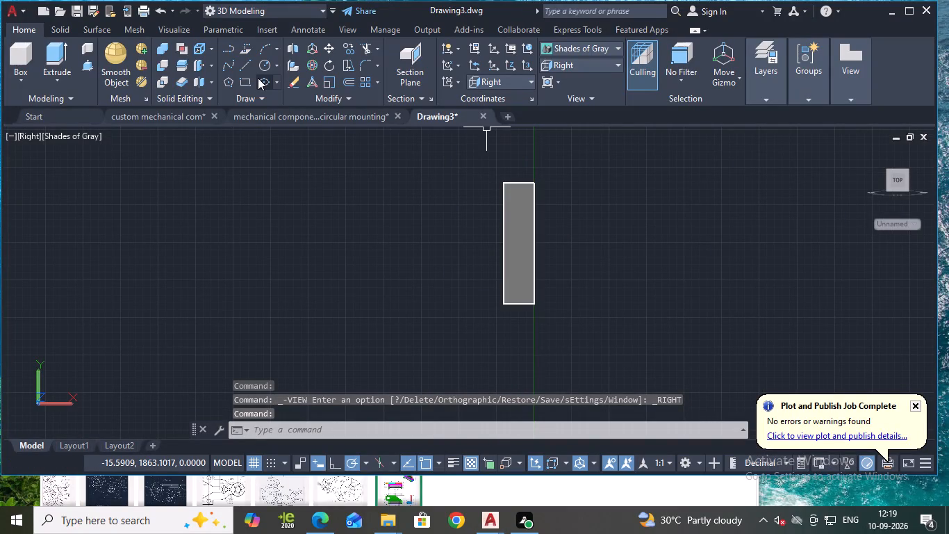
# Draw a closed 30 by 20 unit rectangle with the Line tool, to the left of the plate.
pyautogui.click(241, 69)
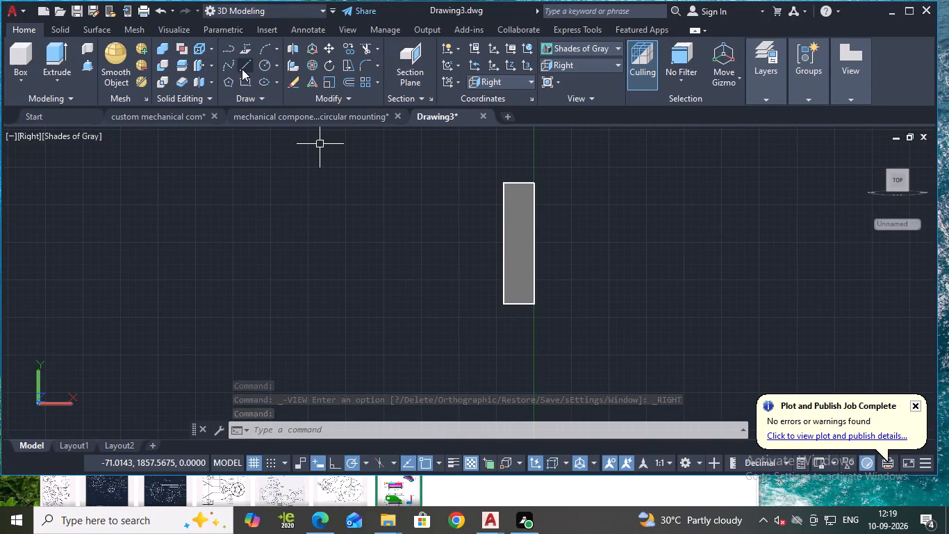
pyautogui.click(226, 258)
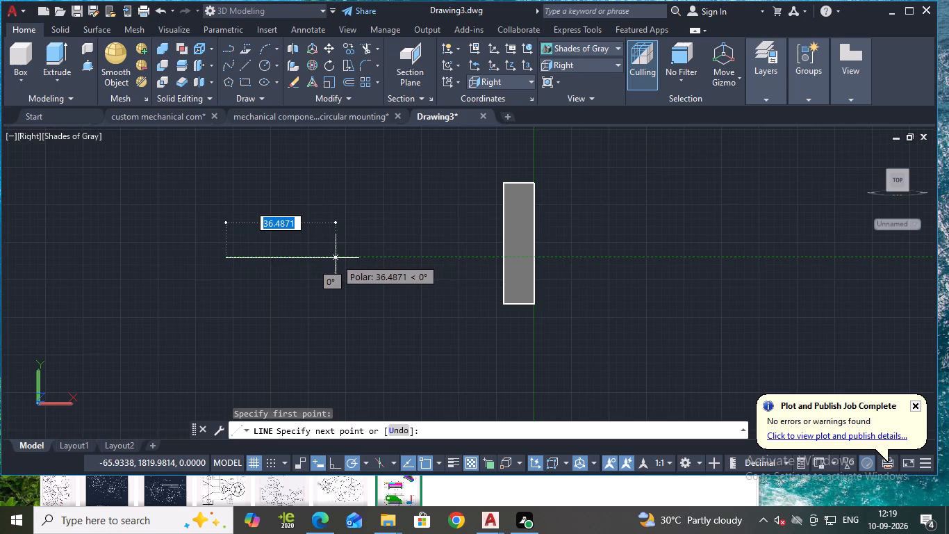
pyautogui.write('30')
pyautogui.press('Return')
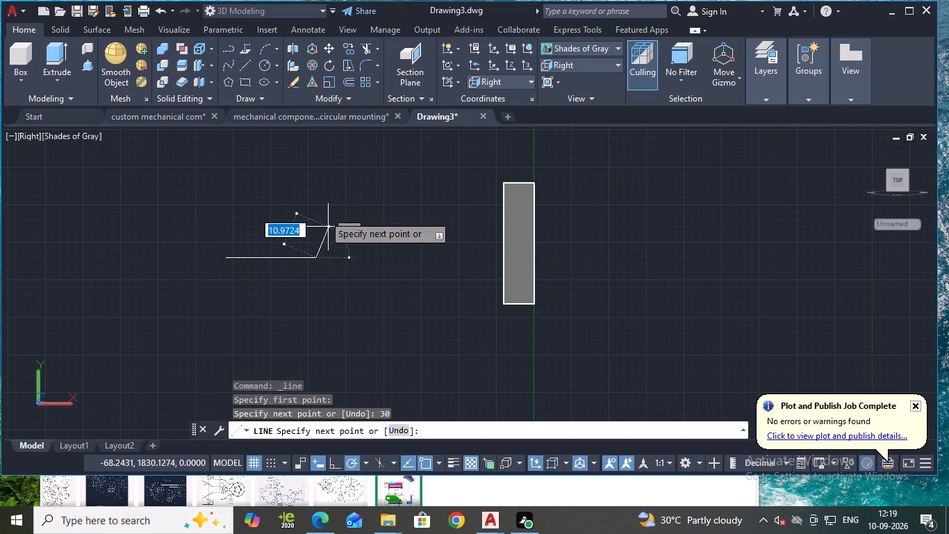
pyautogui.write('20')
pyautogui.press('Return')
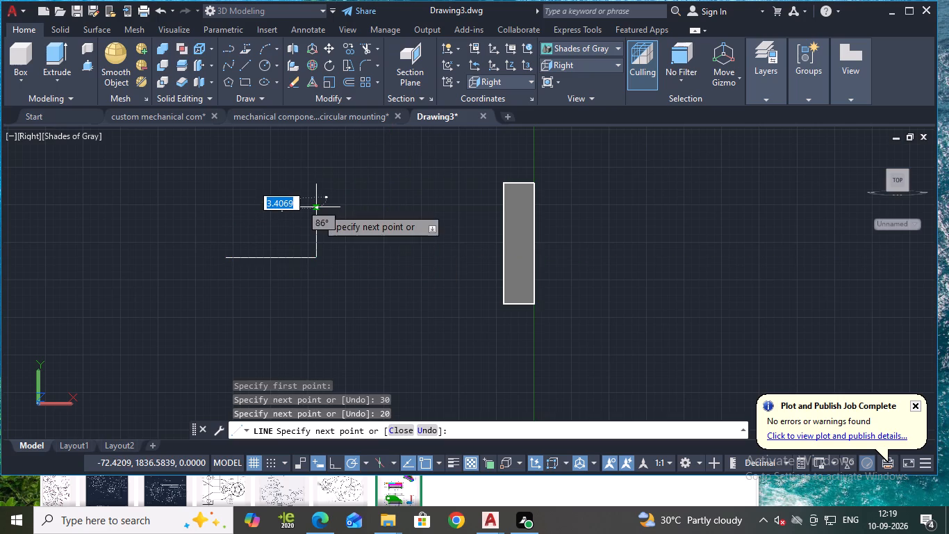
pyautogui.write('30')
pyautogui.press('Return')
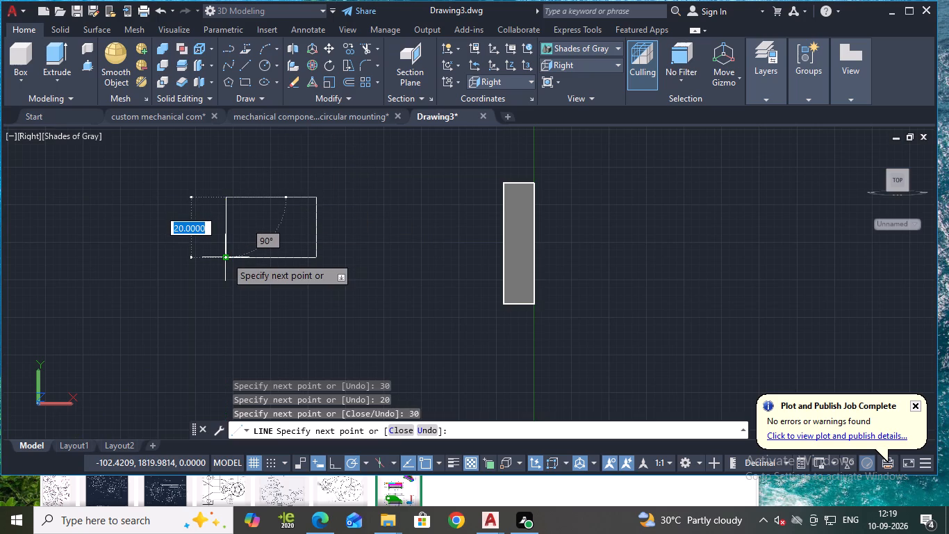
pyautogui.scroll(2, 226, 257)
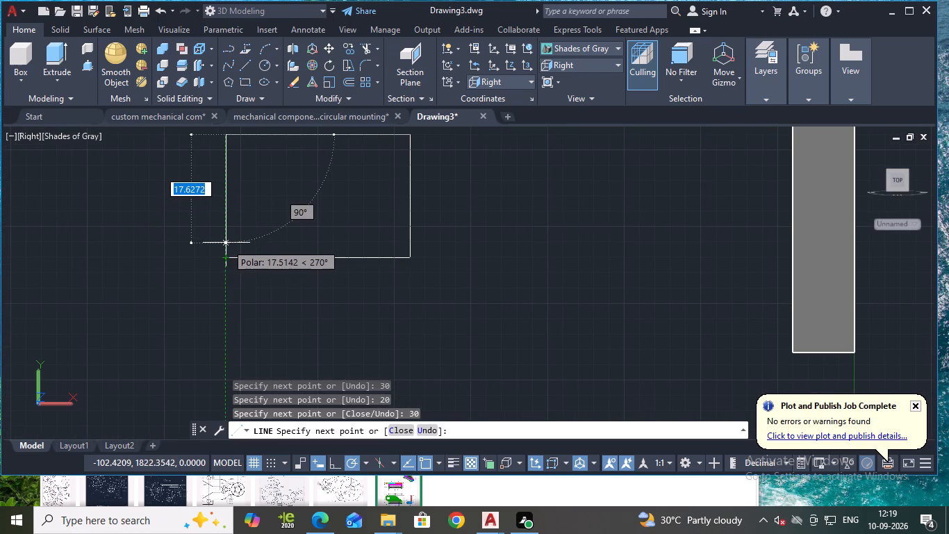
pyautogui.scroll(1, 229, 246)
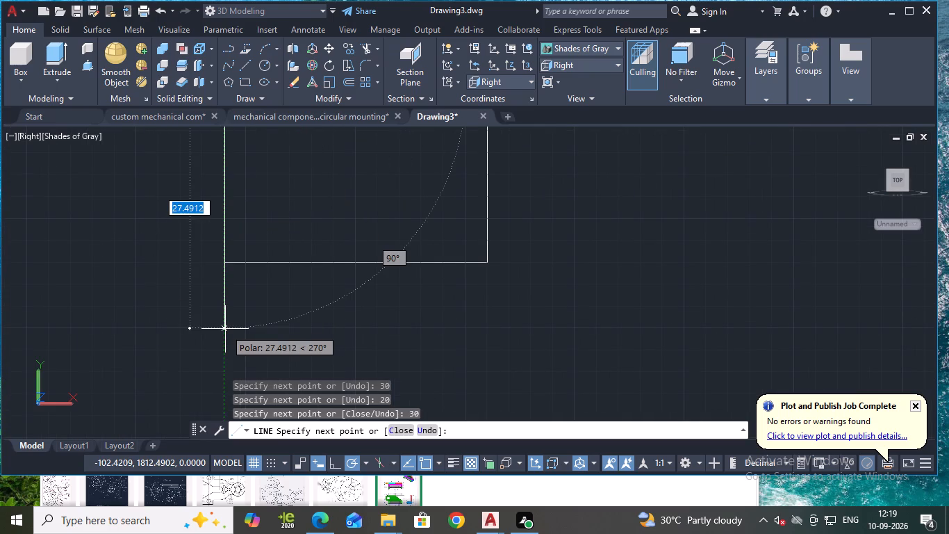
pyautogui.write('20')
pyautogui.press('Return')
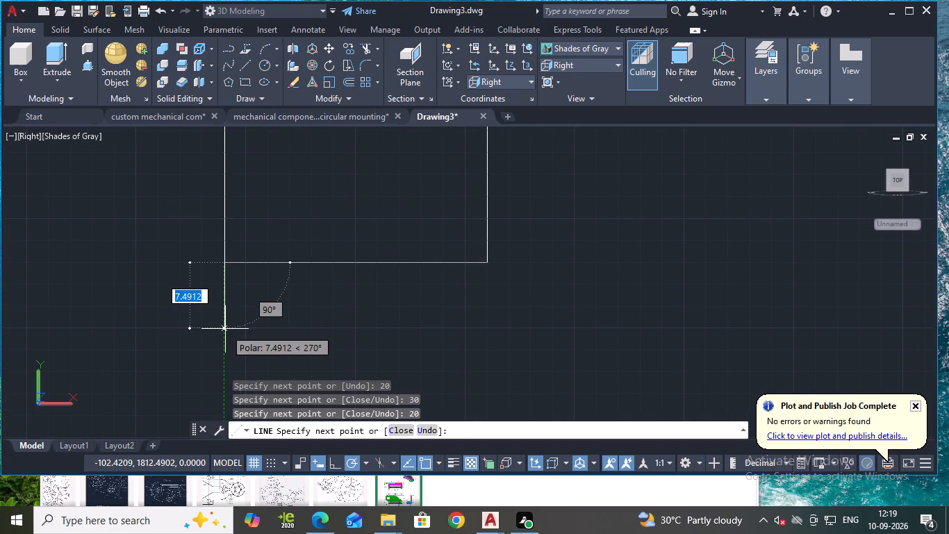
pyautogui.press('Escape')
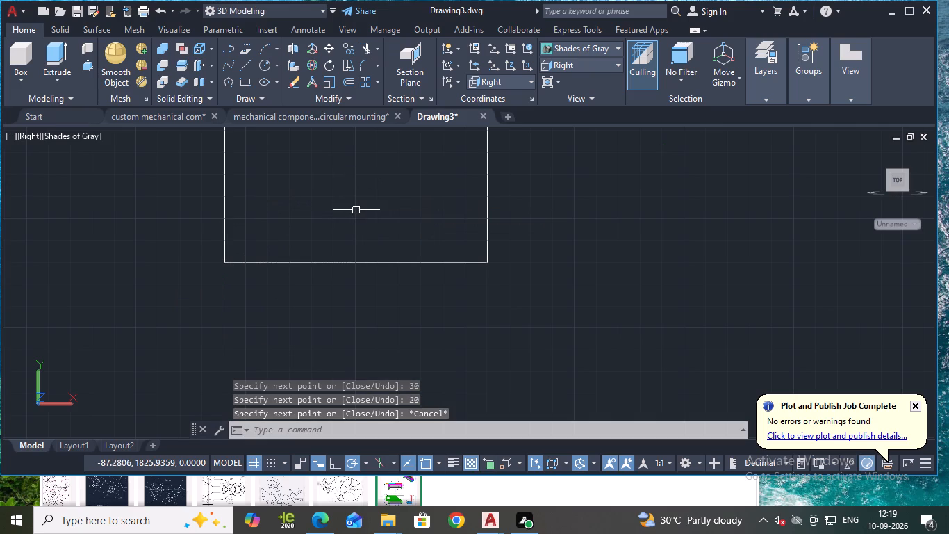
# Draw a 20-unit diameter circle centred on the midpoint of the rectangle's left edge.
pyautogui.scroll(-2, 354, 203)
pyautogui.moveTo(357, 208); pyautogui.dragTo(395, 229, button='middle')
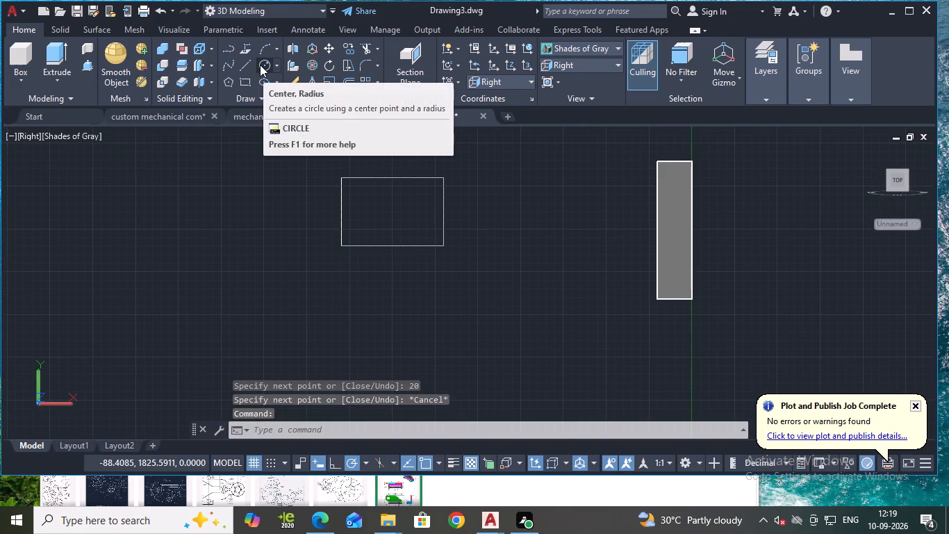
pyautogui.click(263, 65)
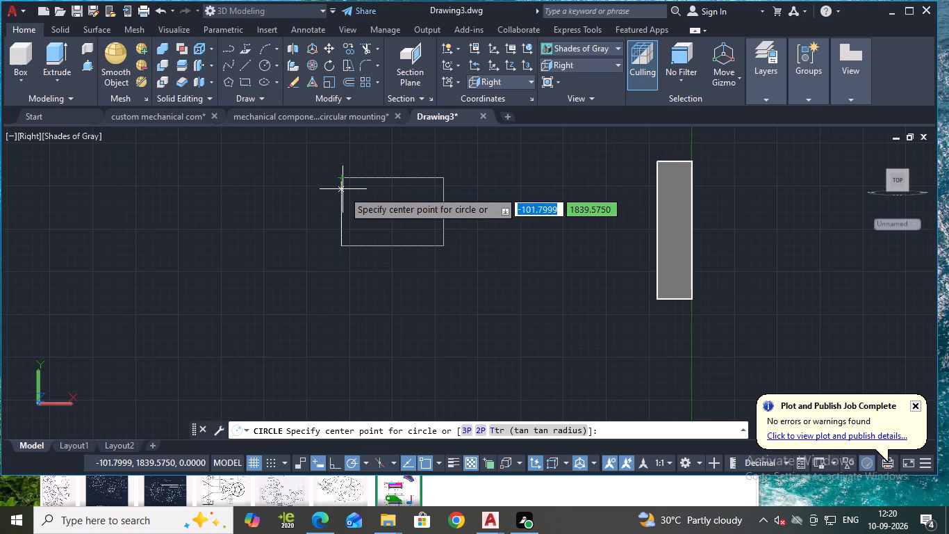
pyautogui.click(343, 211)
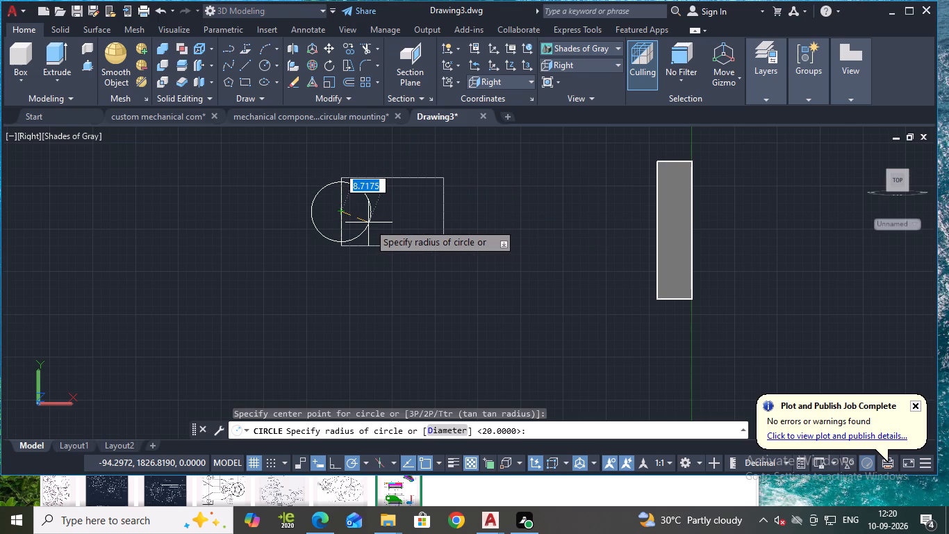
pyautogui.press('d')
pyautogui.press('Return')
pyautogui.write('20')
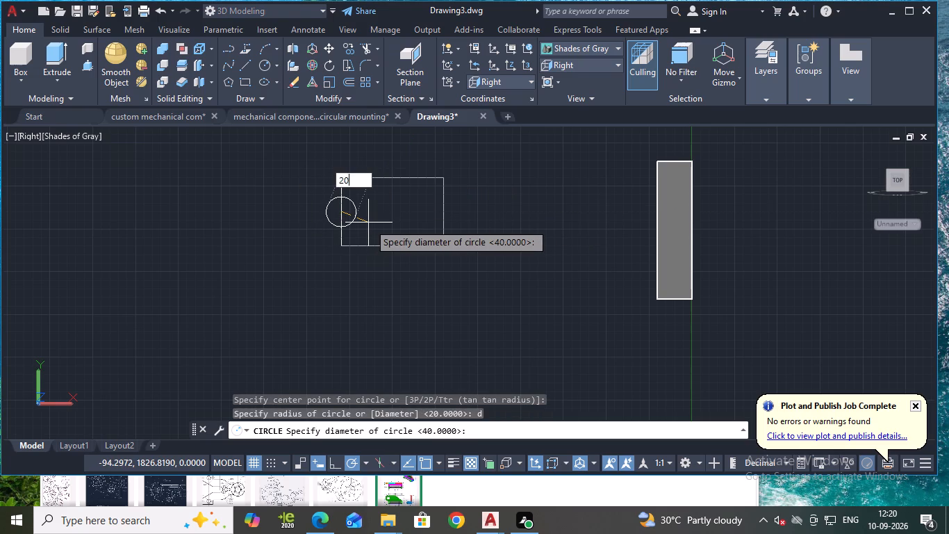
pyautogui.press('Return')
pyautogui.press('Escape')
# Trim the circle's inner half and the rectangle's left edge to leave a round-ended outline.
pyautogui.write('tr')
pyautogui.press('Return')
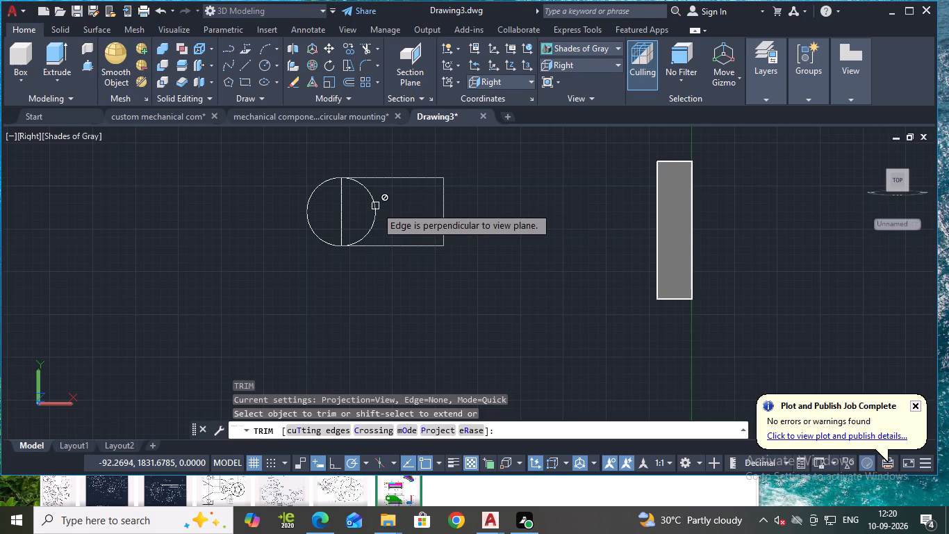
pyautogui.click(376, 207)
pyautogui.keyDown('shift'); pyautogui.moveTo(265, 250); pyautogui.dragTo(280, 254, button='middle'); pyautogui.keyUp('shift')
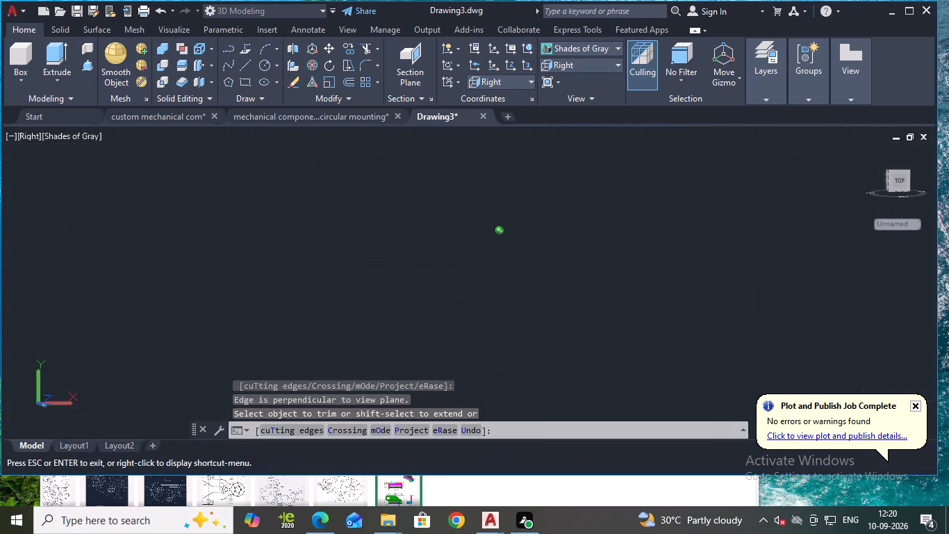
pyautogui.keyDown('shift'); pyautogui.moveTo(280, 254); pyautogui.dragTo(283, 256, button='middle'); pyautogui.keyUp('shift')
pyautogui.scroll(-2, 335, 241)
pyautogui.scroll(-2, 409, 229)
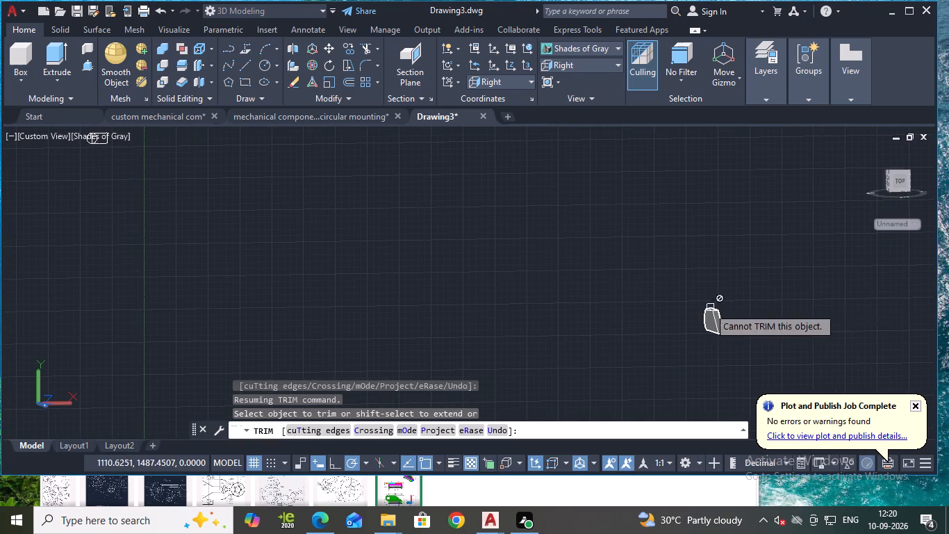
pyautogui.scroll(-1, 673, 296)
pyautogui.scroll(3, 290, 192)
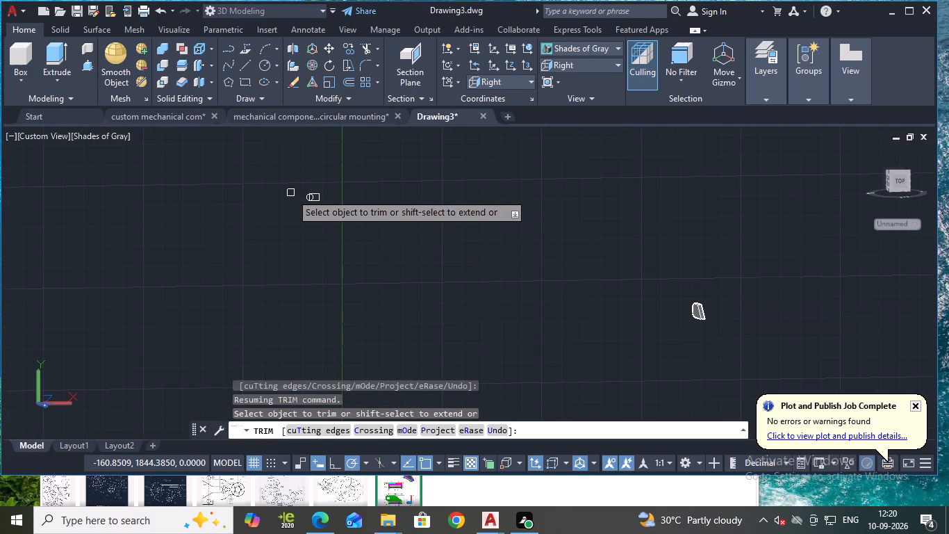
pyautogui.scroll(3, 322, 198)
pyautogui.click(386, 216)
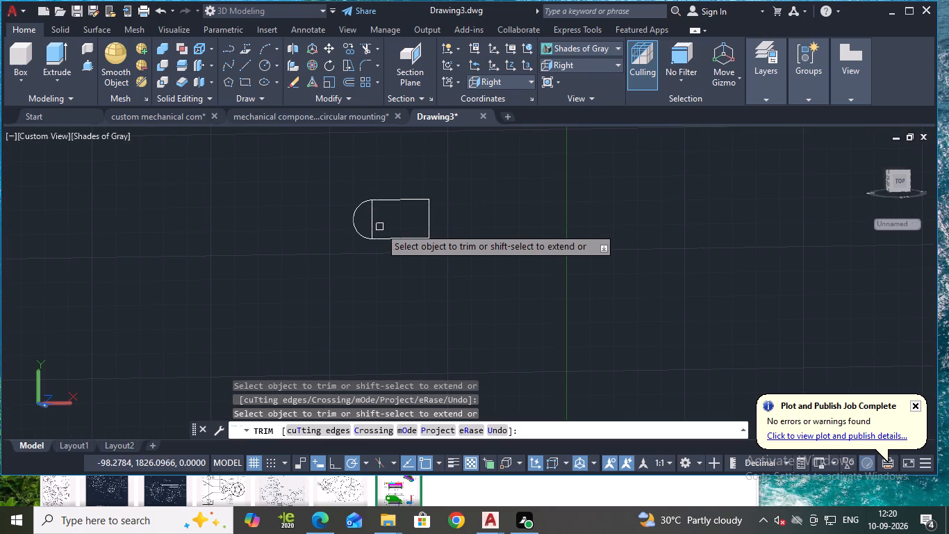
pyautogui.click(370, 221)
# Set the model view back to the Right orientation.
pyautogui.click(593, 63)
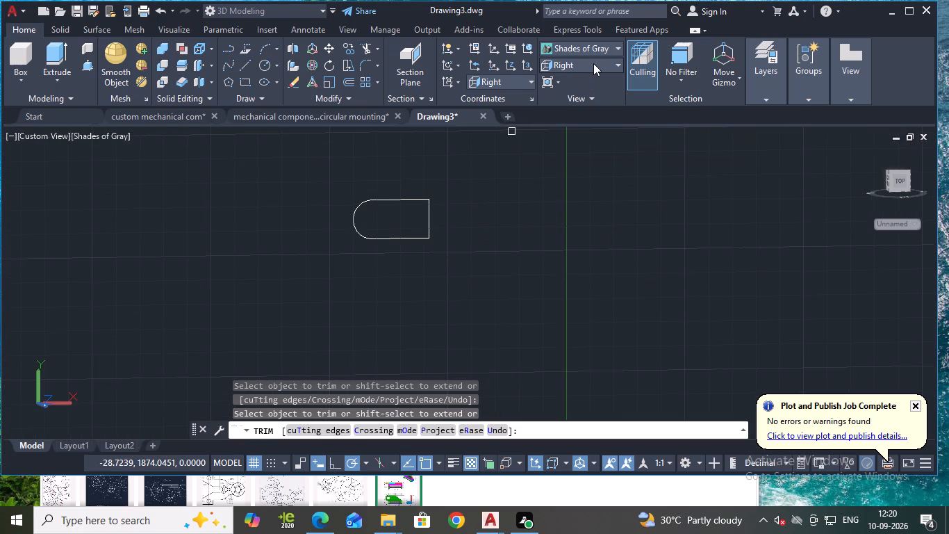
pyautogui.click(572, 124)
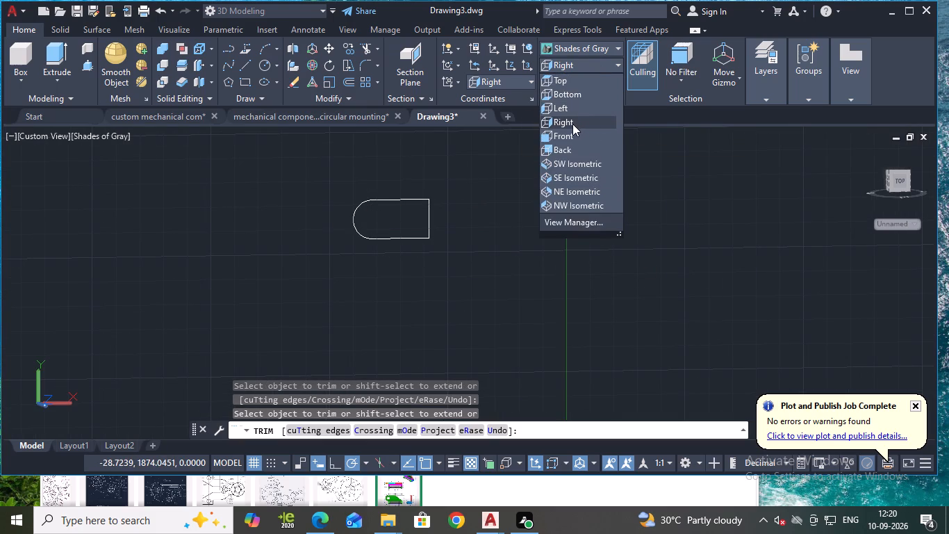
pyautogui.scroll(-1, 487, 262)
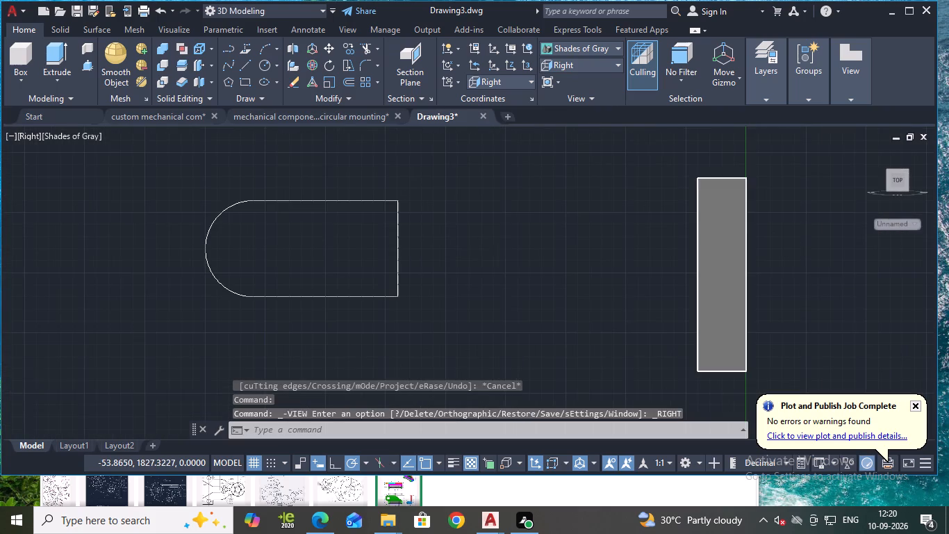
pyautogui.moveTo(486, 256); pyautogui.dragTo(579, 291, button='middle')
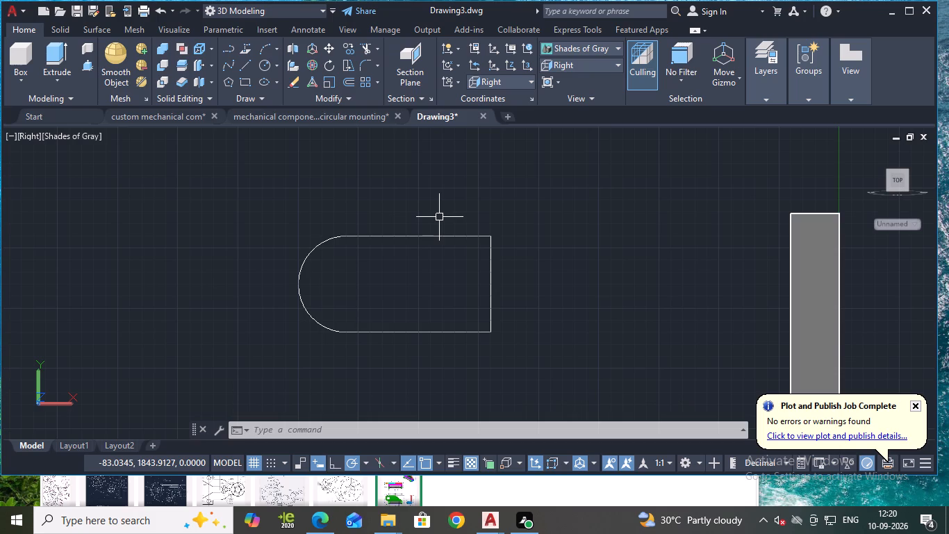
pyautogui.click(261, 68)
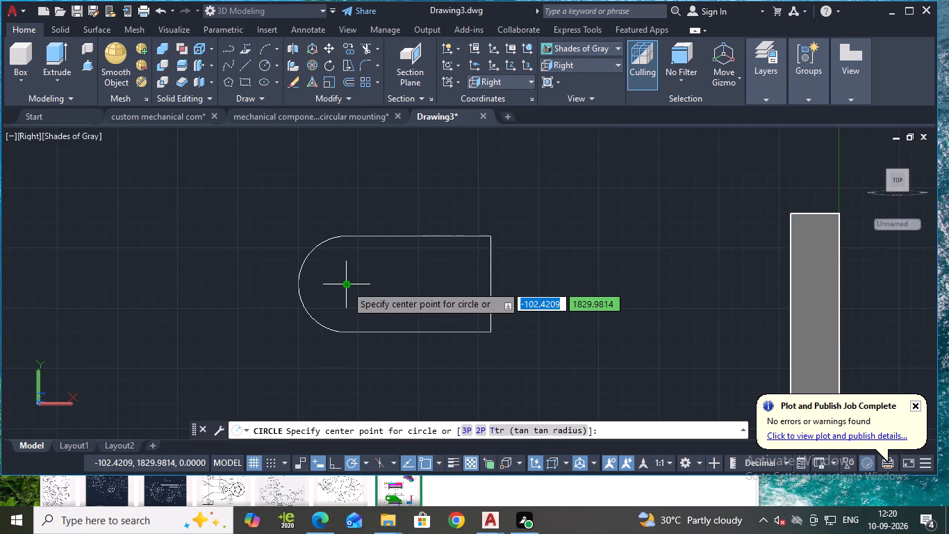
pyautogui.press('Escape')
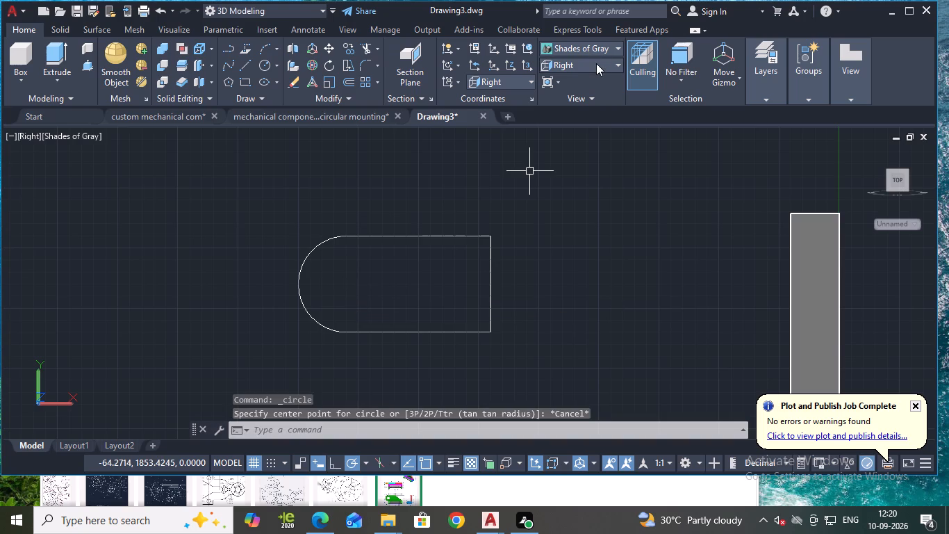
# Set the model view to SW Isometric with the new round-ended outline in view.
pyautogui.click(596, 63)
pyautogui.click(582, 167)
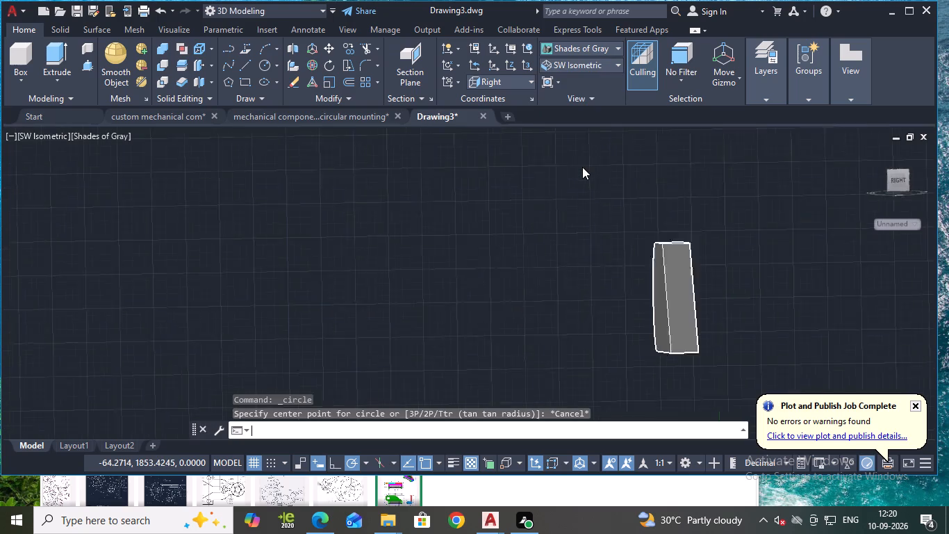
pyautogui.scroll(-1, 632, 225)
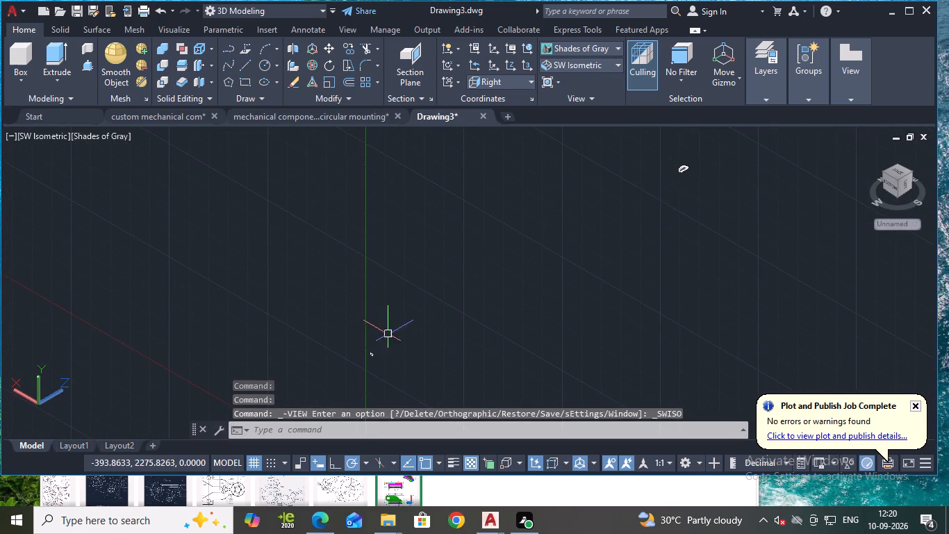
pyautogui.scroll(2, 385, 347)
pyautogui.moveTo(384, 359); pyautogui.dragTo(432, 244, button='middle')
pyautogui.scroll(4, 431, 234)
pyautogui.scroll(2, 378, 274)
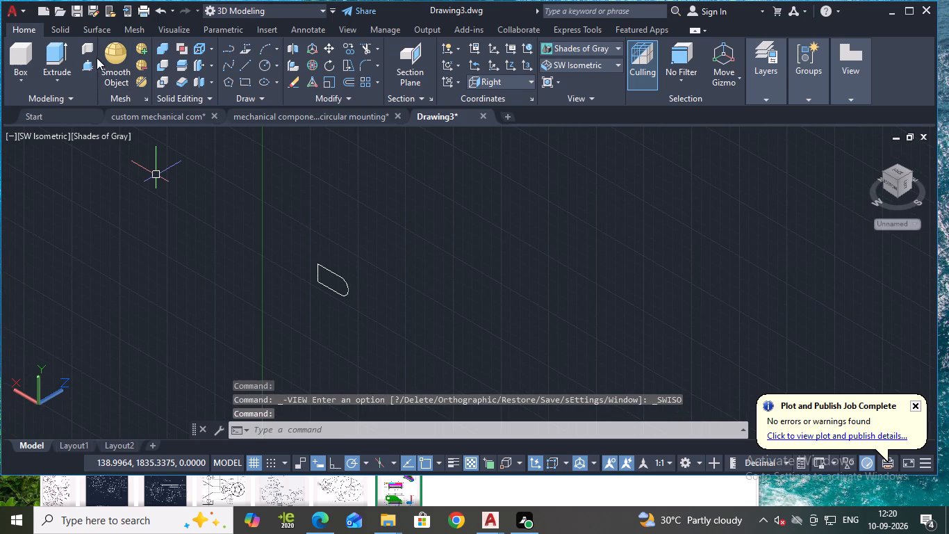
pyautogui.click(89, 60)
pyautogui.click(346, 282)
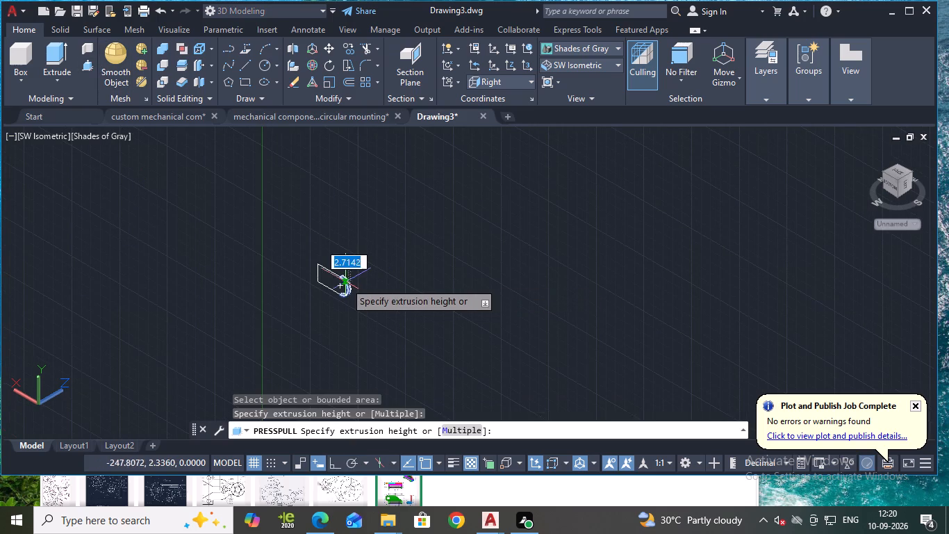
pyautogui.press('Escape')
# Join the lines and arc of the new round-ended outline into one closed profile.
pyautogui.moveTo(289, 243); pyautogui.dragTo(305, 250)
pyautogui.click(366, 306)
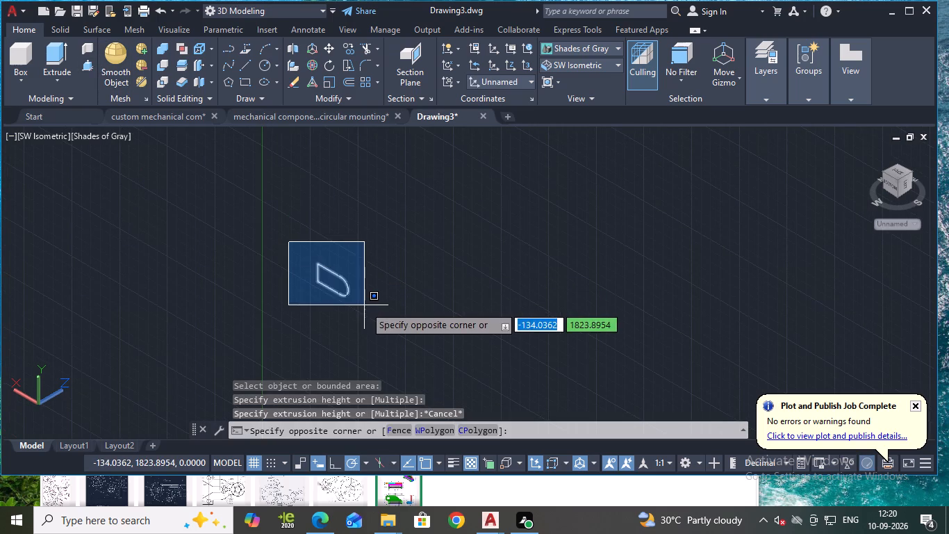
pyautogui.press('j')
pyautogui.press('Return')
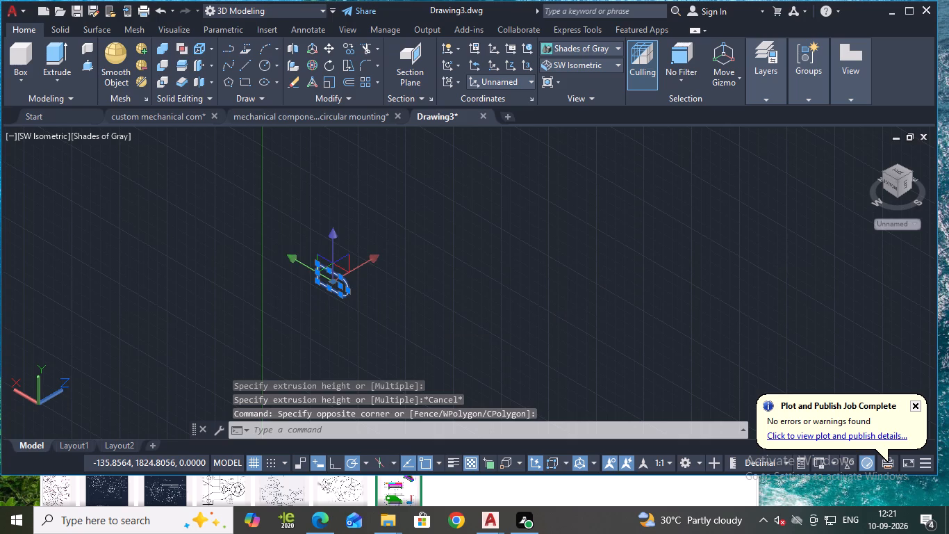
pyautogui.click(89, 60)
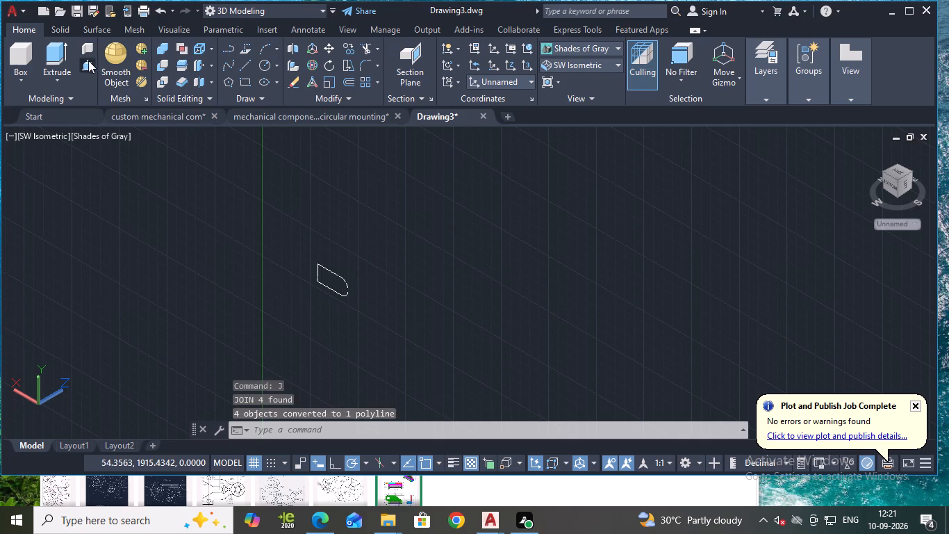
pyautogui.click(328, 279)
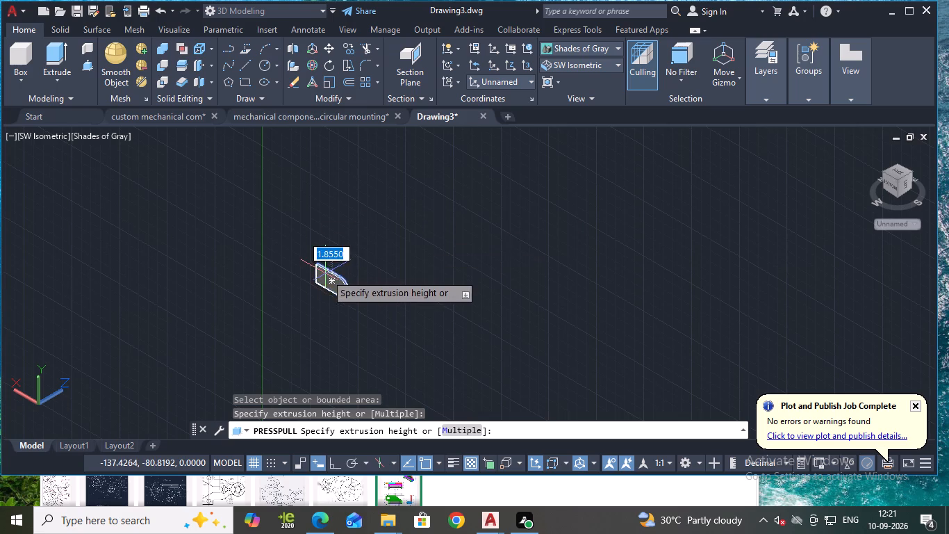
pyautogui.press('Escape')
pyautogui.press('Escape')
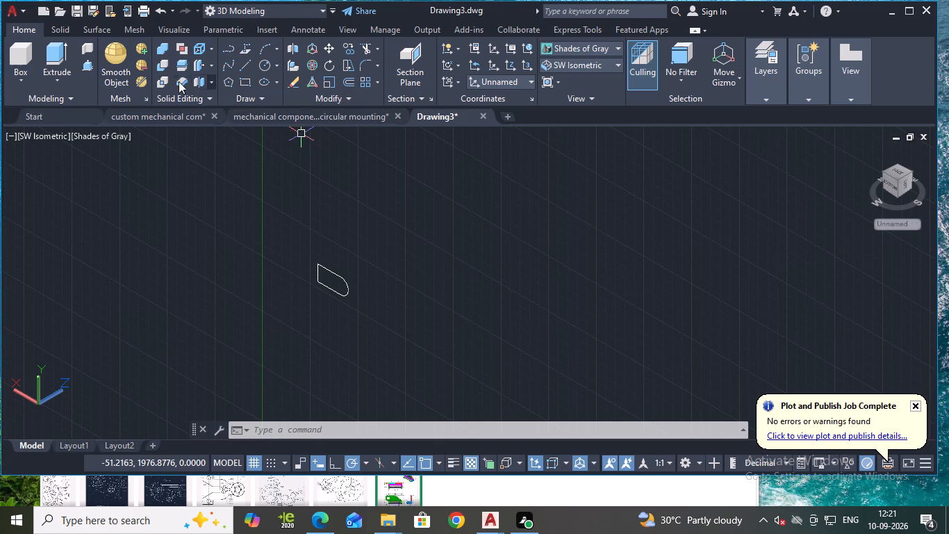
# Press-pull the closed round-ended profile into a solid with an extrusion height of 100.
pyautogui.click(88, 63)
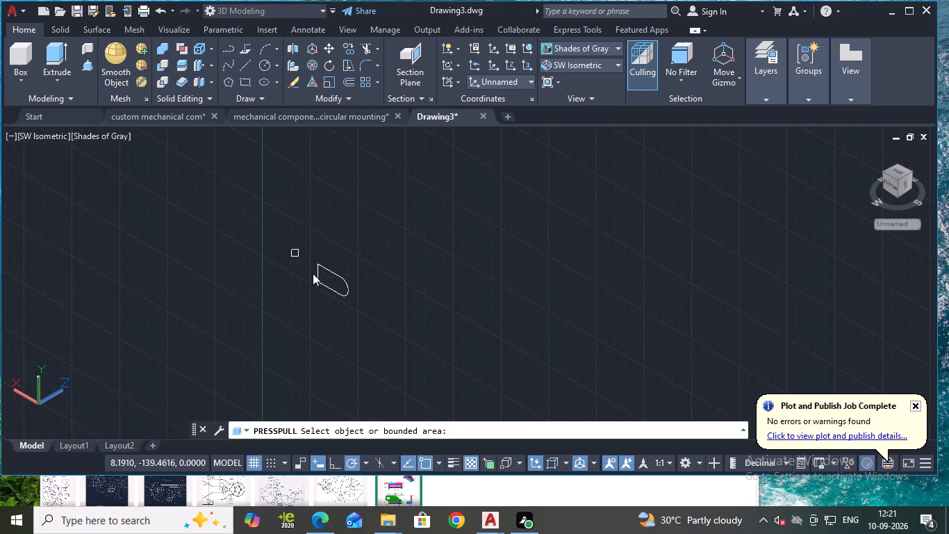
pyautogui.click(334, 284)
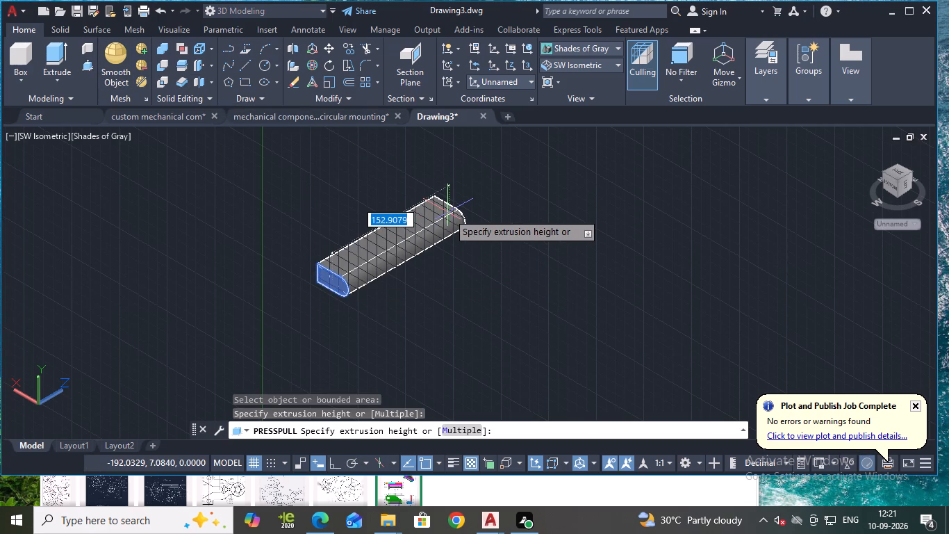
pyautogui.write('100')
pyautogui.press('Return')
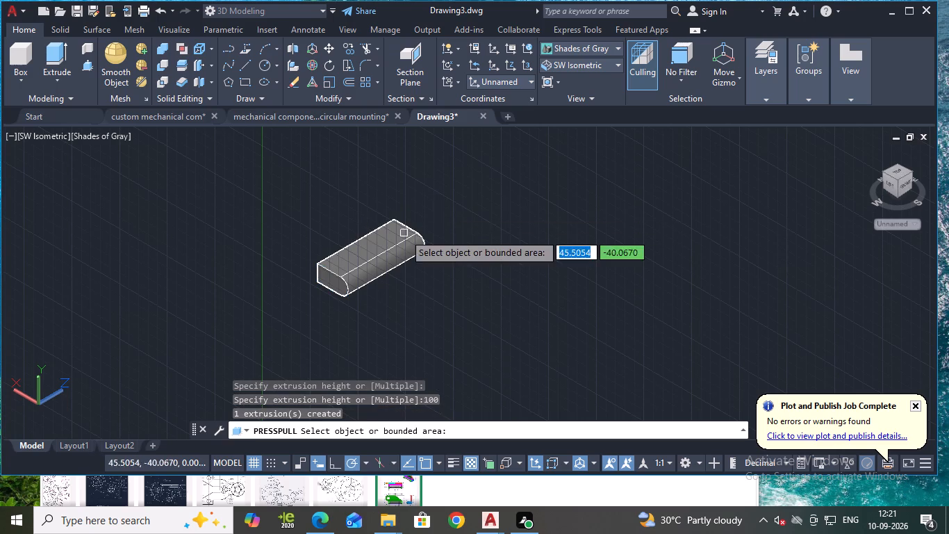
pyautogui.scroll(1, 404, 234)
pyautogui.press('Escape')
# Set the model view to Top with the extruded round-ended solid in close view.
pyautogui.click(571, 60)
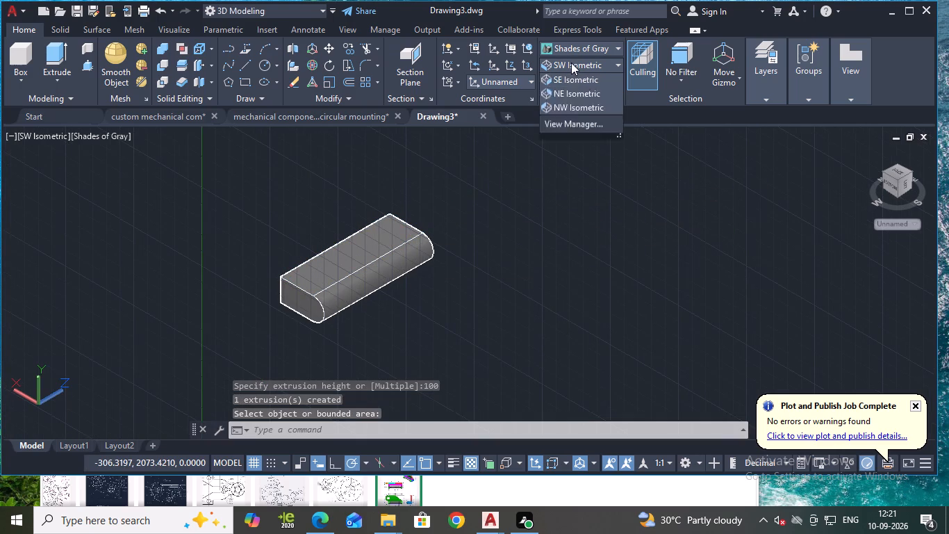
pyautogui.click(575, 83)
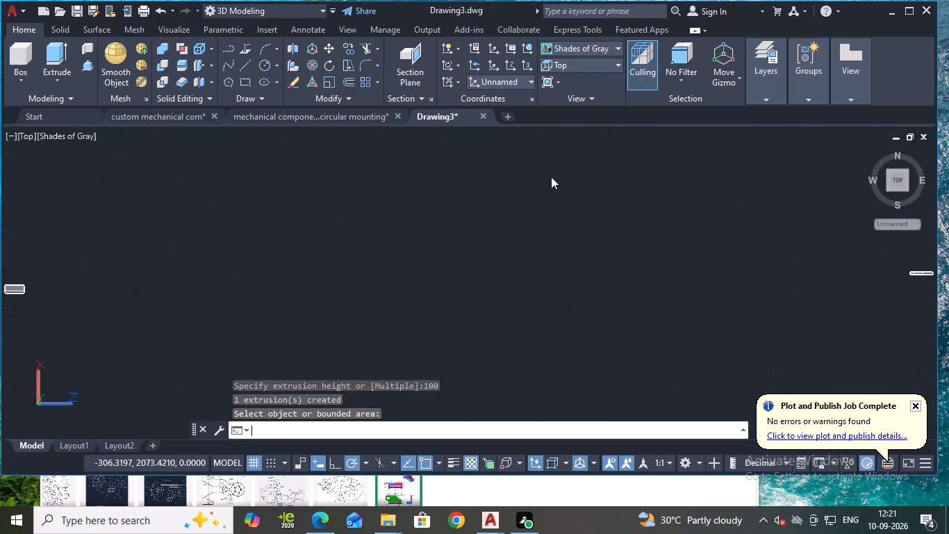
pyautogui.moveTo(81, 294); pyautogui.dragTo(257, 293, button='middle')
pyautogui.scroll(3, 209, 280)
pyautogui.scroll(1, 153, 301)
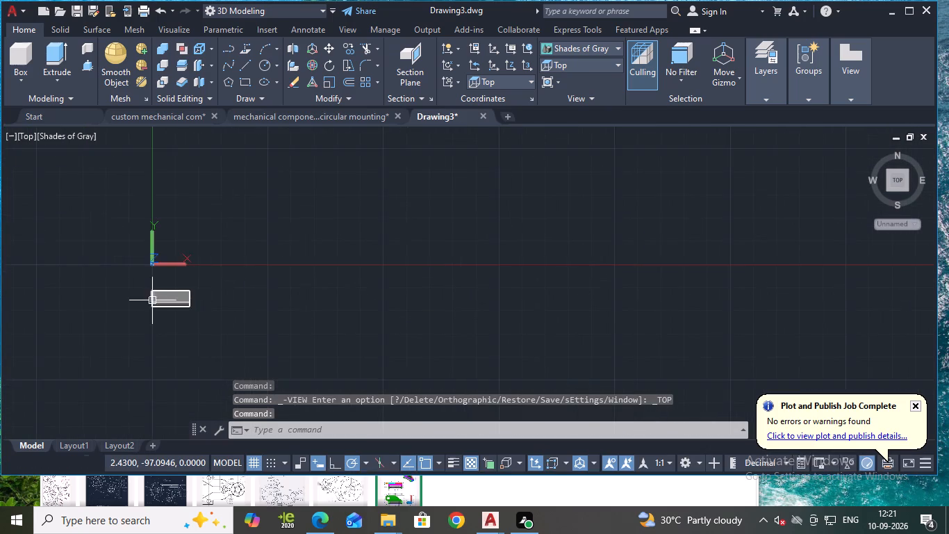
pyautogui.scroll(5, 153, 301)
pyautogui.scroll(1, 271, 279)
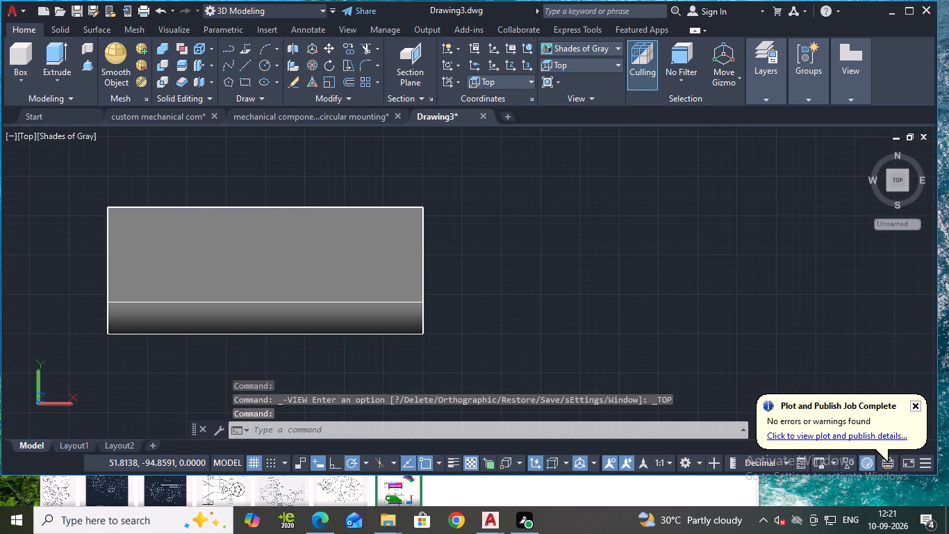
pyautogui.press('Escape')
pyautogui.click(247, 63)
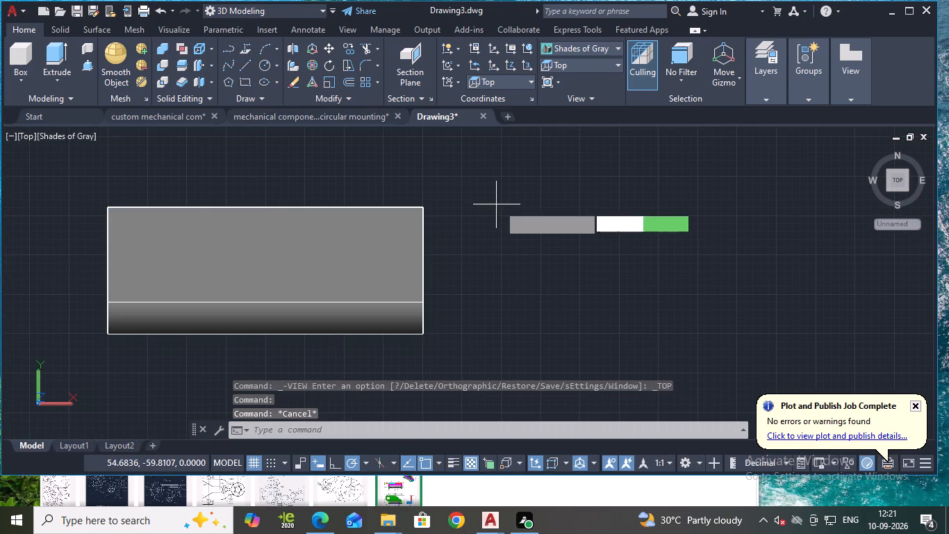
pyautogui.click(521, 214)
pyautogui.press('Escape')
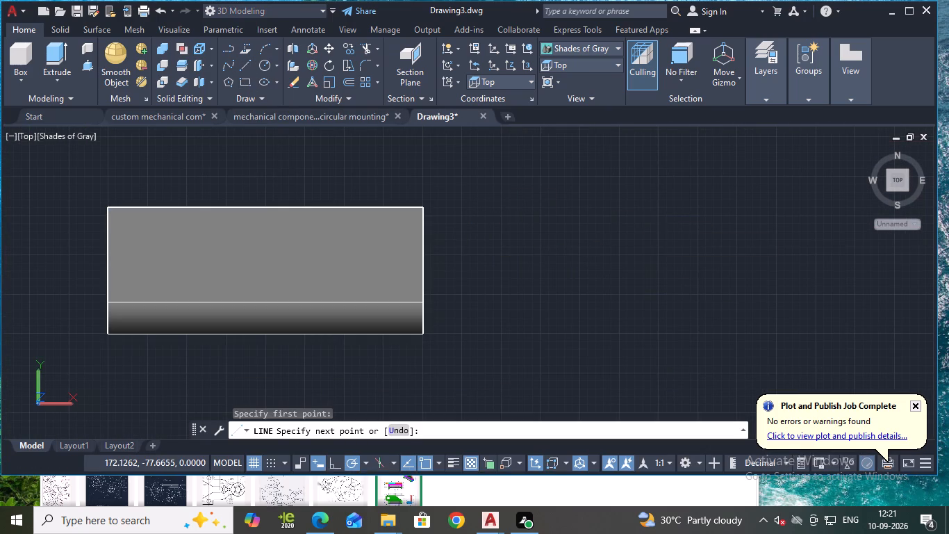
# Draw a 100 by 10 rectangle in the empty space beside the extruded solid.
pyautogui.click(239, 79)
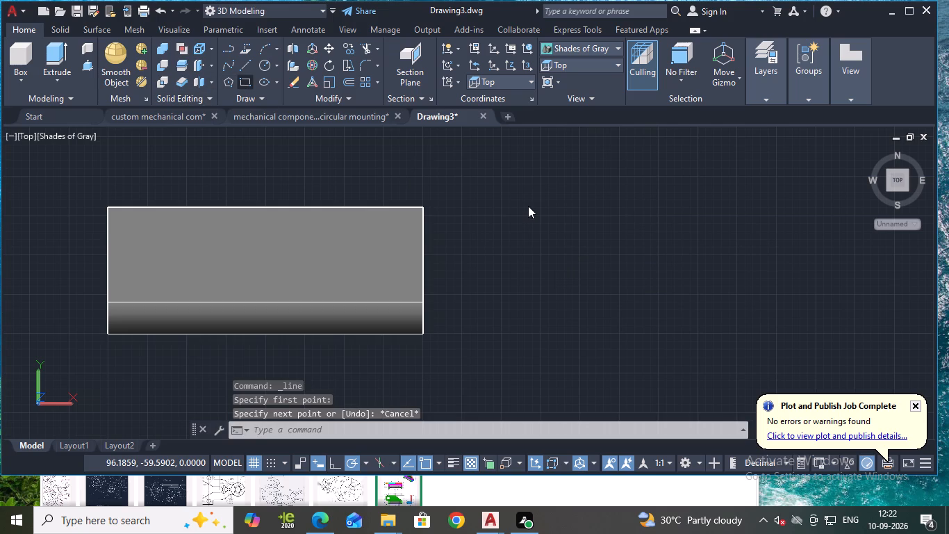
pyautogui.click(588, 201)
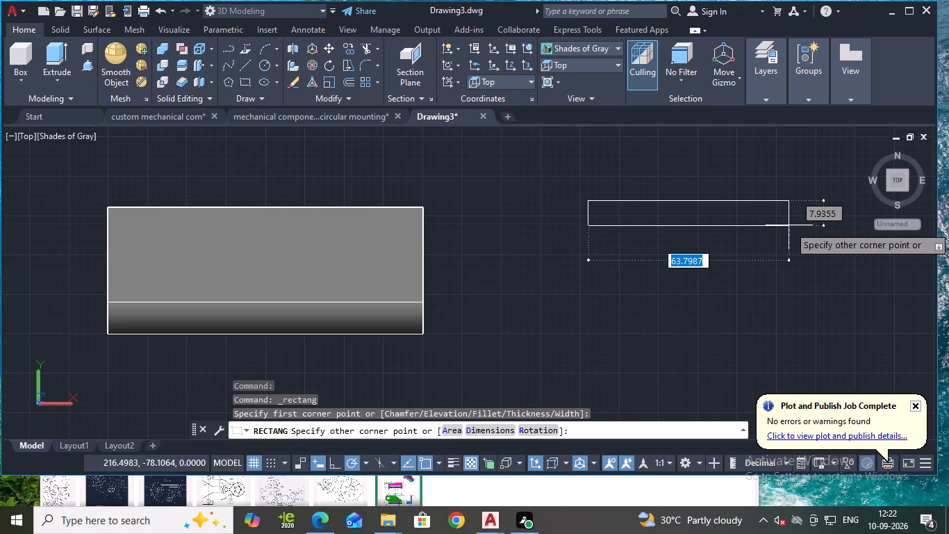
pyautogui.write('100')
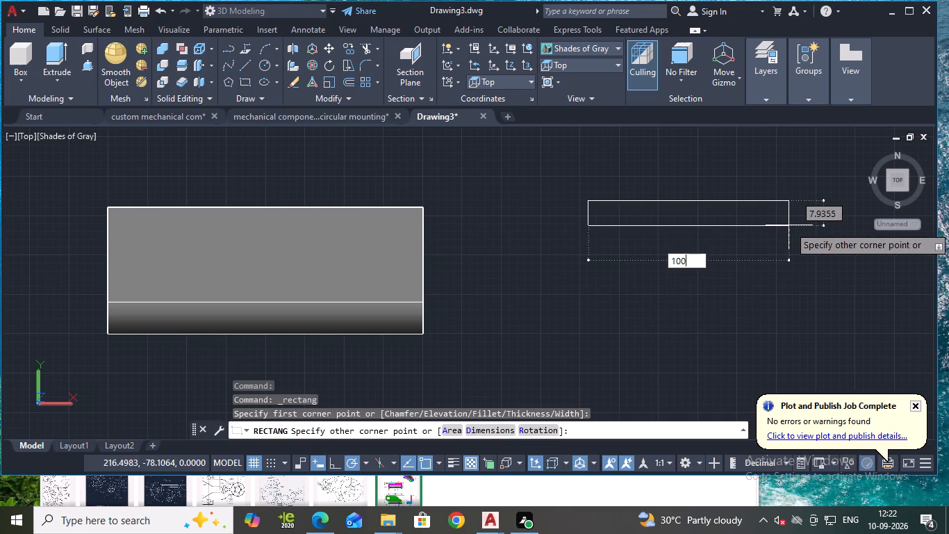
pyautogui.press('Tab')
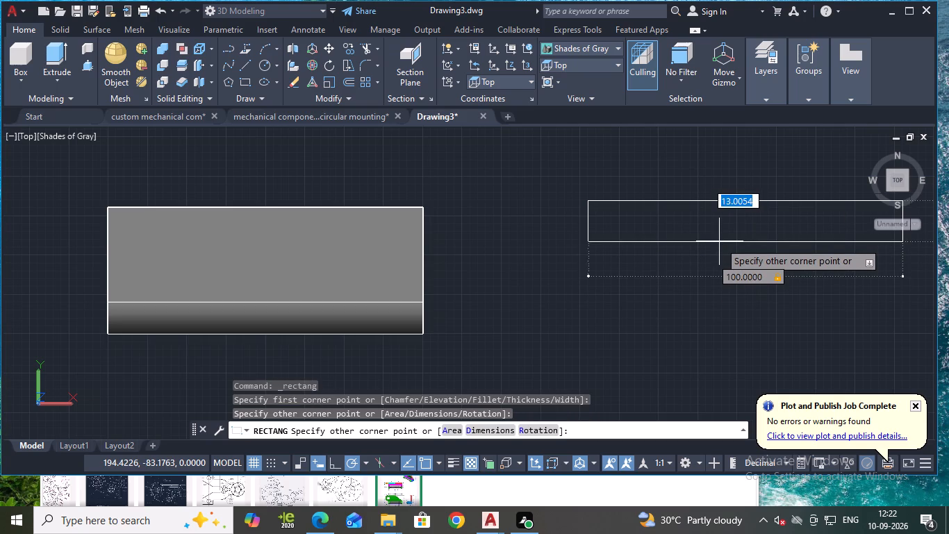
pyautogui.write('10')
pyautogui.press('Return')
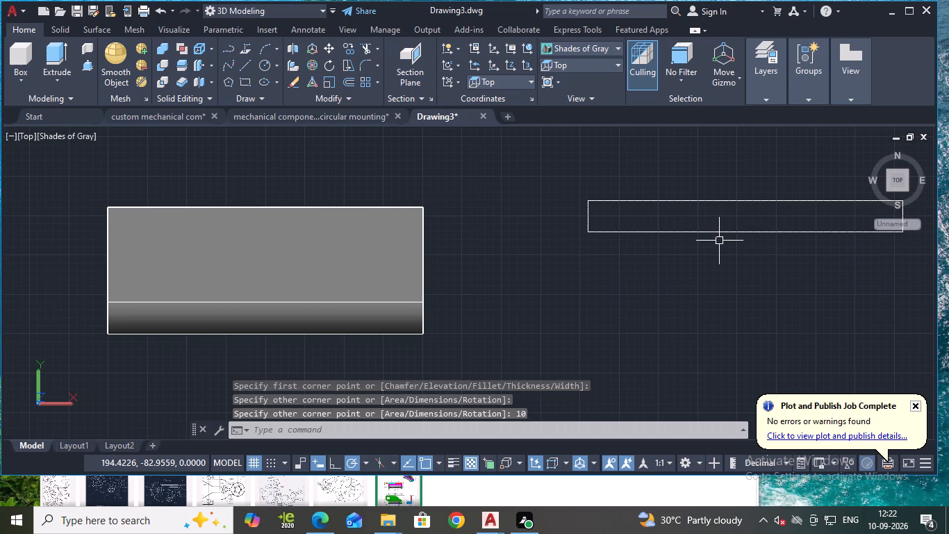
pyautogui.moveTo(733, 259); pyautogui.dragTo(710, 262, button='middle')
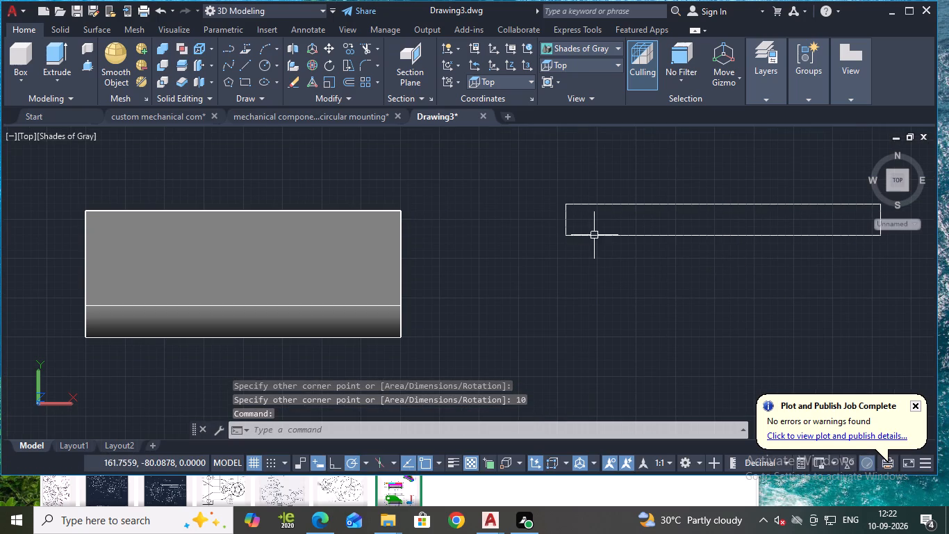
pyautogui.press('Escape')
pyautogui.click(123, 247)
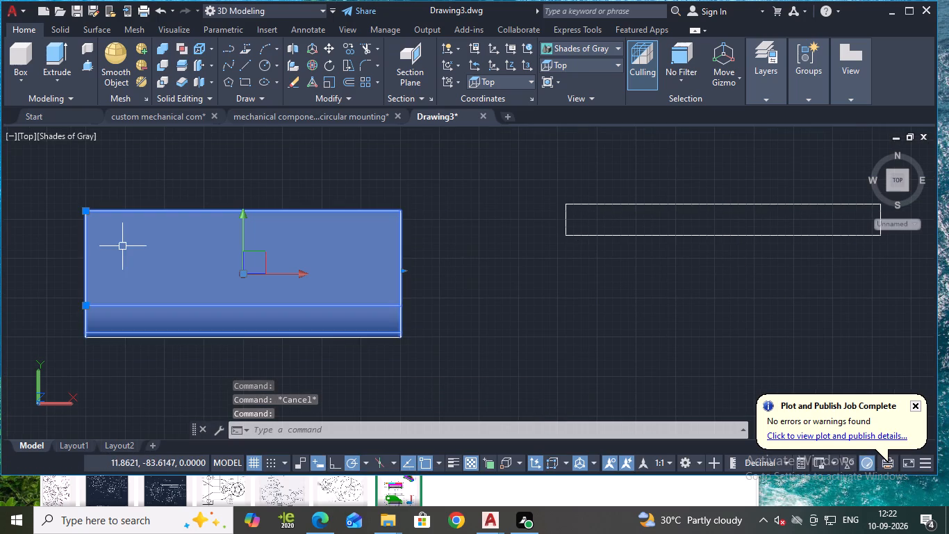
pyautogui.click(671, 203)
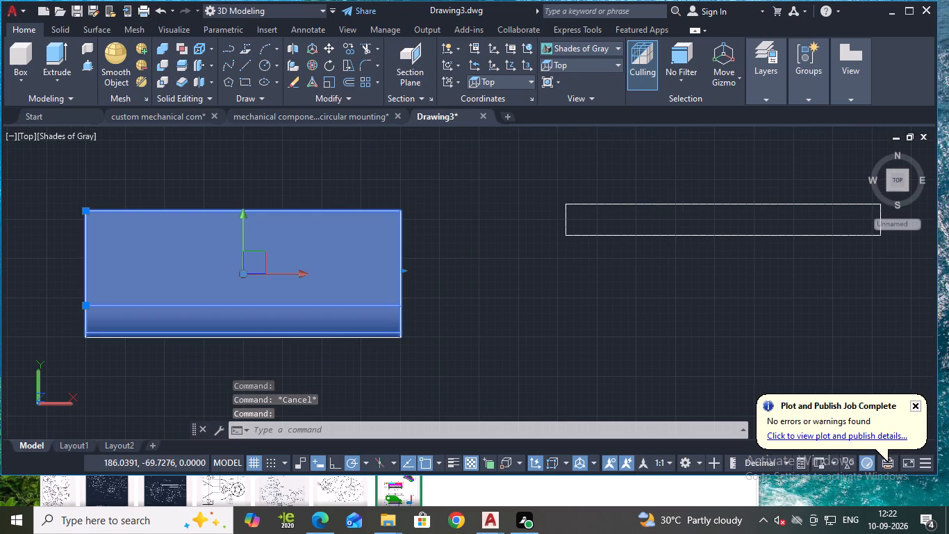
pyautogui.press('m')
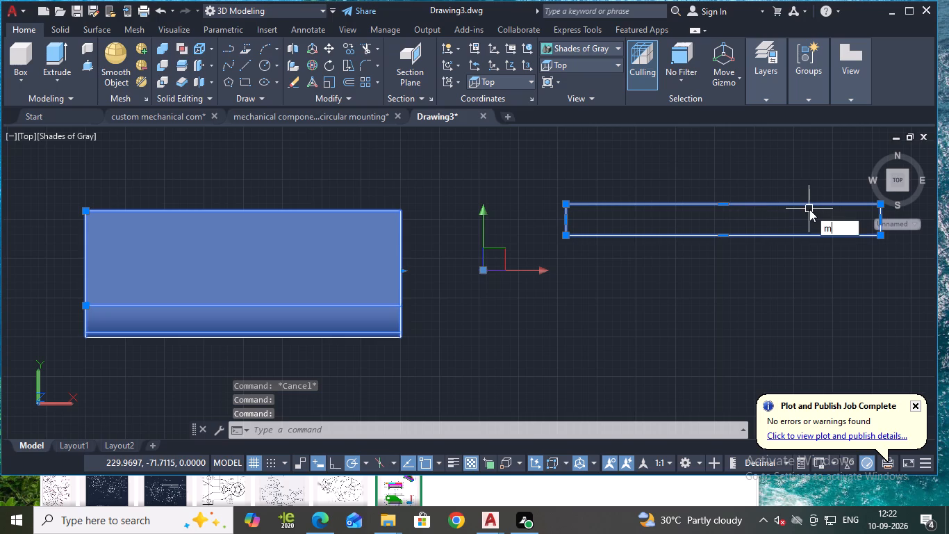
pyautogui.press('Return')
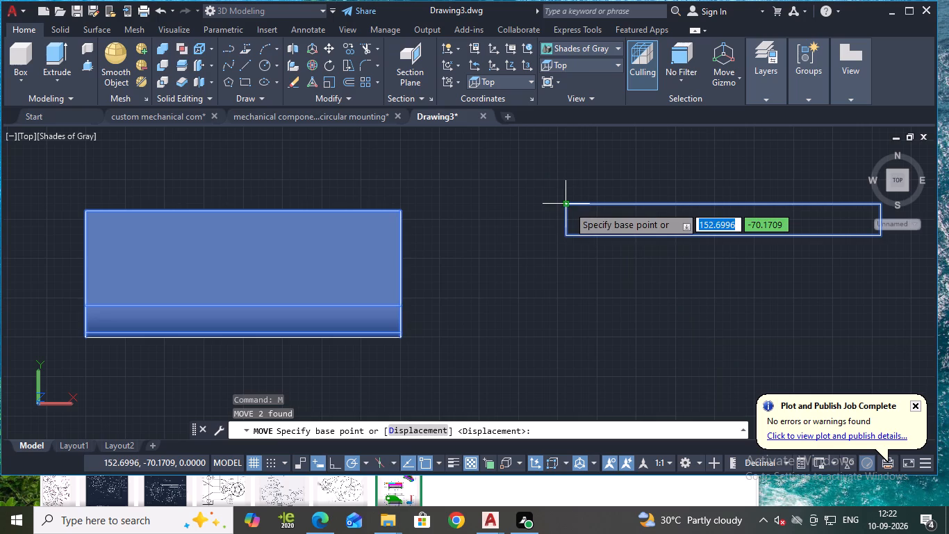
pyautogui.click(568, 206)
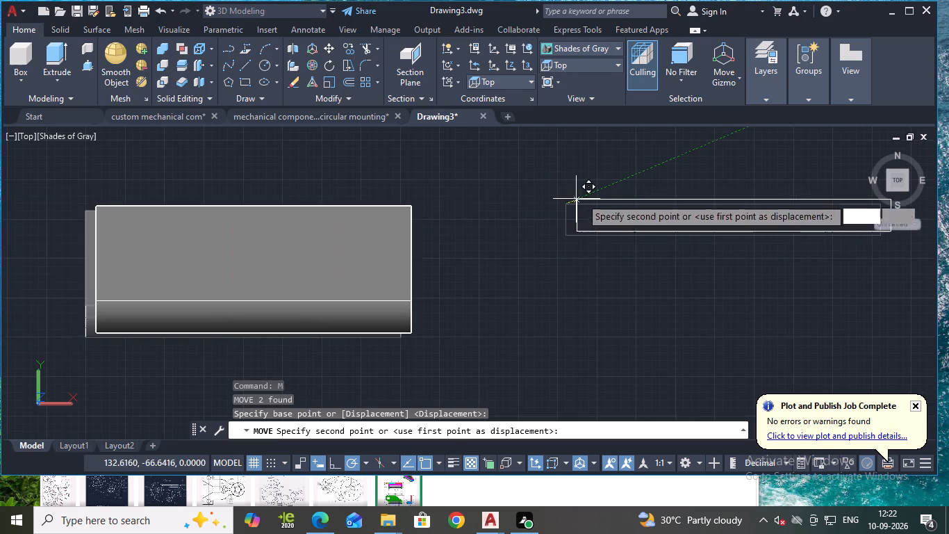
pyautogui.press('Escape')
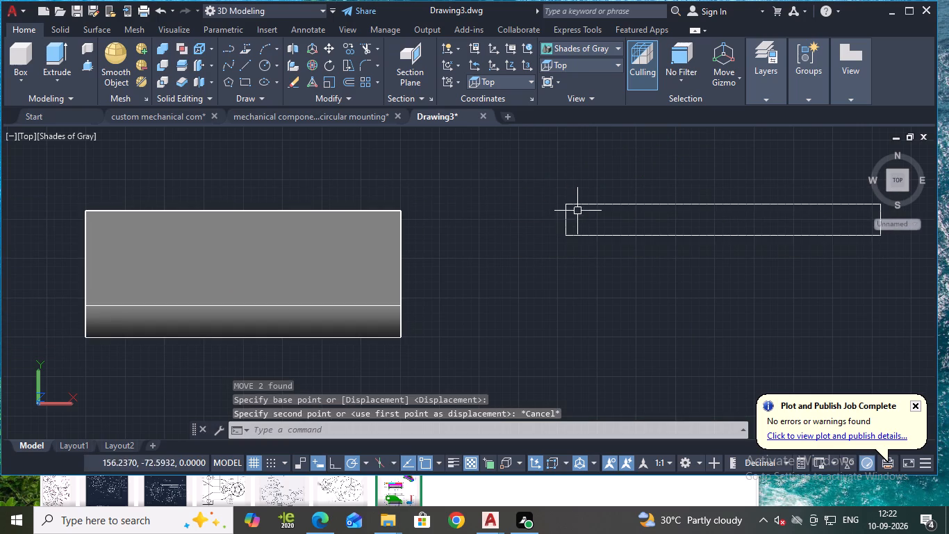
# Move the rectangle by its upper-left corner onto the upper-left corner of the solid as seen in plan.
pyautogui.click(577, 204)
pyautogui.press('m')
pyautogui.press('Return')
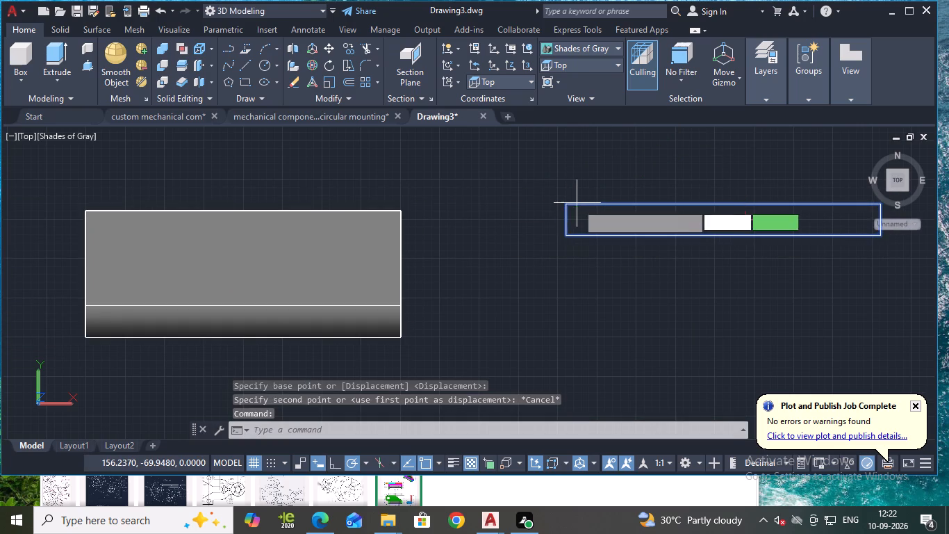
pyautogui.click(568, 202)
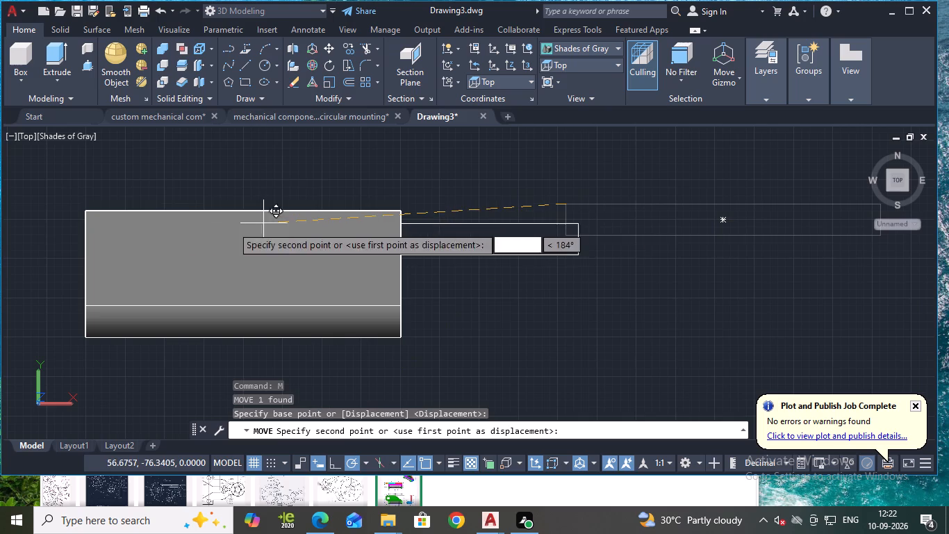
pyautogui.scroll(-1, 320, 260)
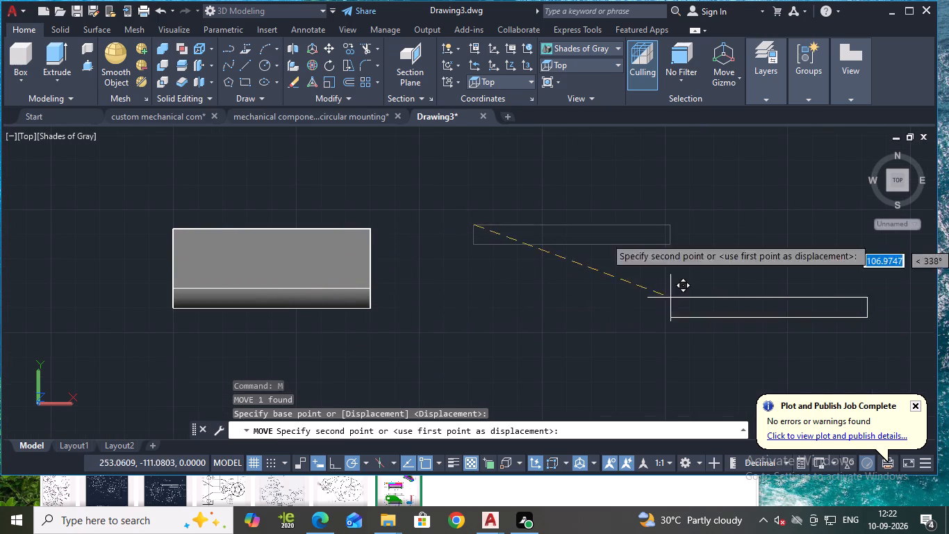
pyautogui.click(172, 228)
# Move the rectangle in 3D by its upper-left corner onto the midpoint of the straight edge at the solid's flat end.
pyautogui.keyDown('shift'); pyautogui.moveTo(241, 339); pyautogui.dragTo(244, 338, button='middle'); pyautogui.keyUp('shift')
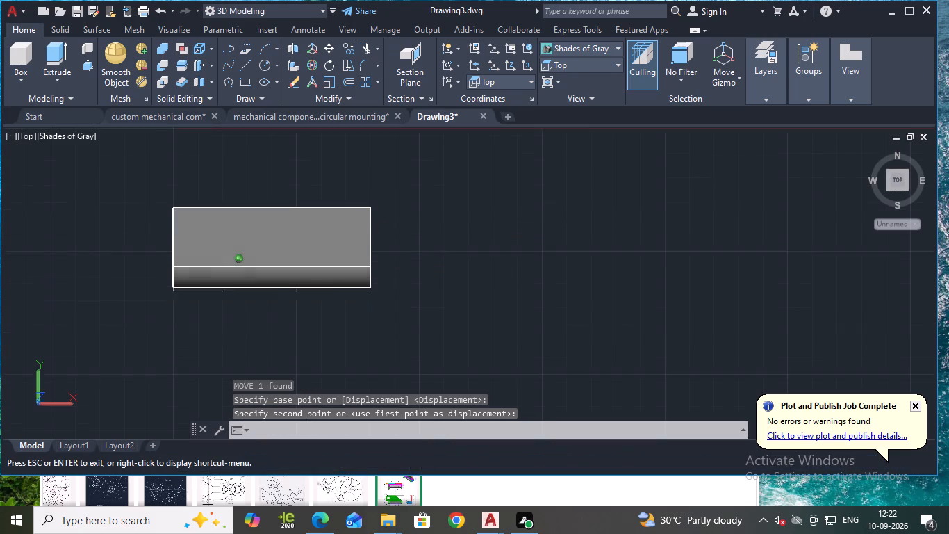
pyautogui.keyDown('shift'); pyautogui.moveTo(244, 338); pyautogui.dragTo(247, 332, button='middle'); pyautogui.keyUp('shift')
pyautogui.moveTo(241, 323); pyautogui.dragTo(354, 327, button='middle')
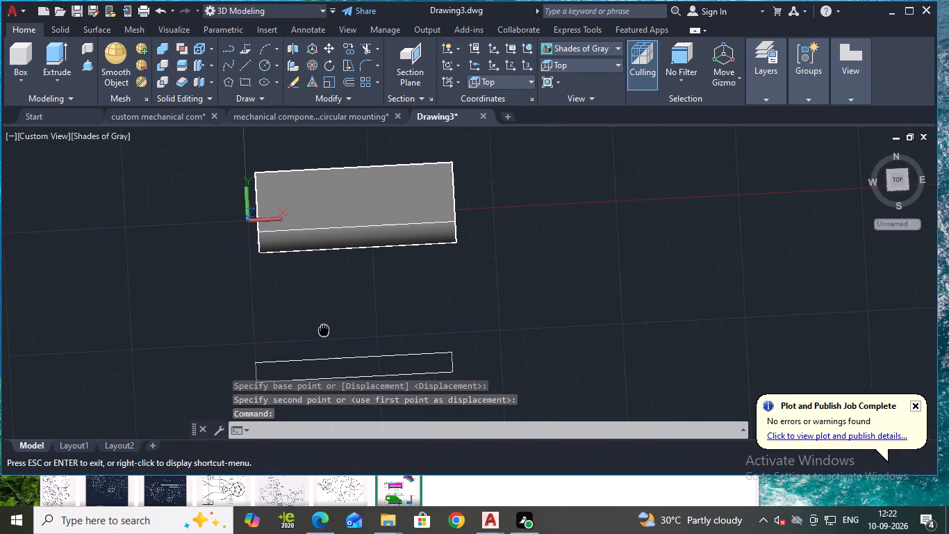
pyautogui.moveTo(354, 327); pyautogui.dragTo(367, 327, button='middle')
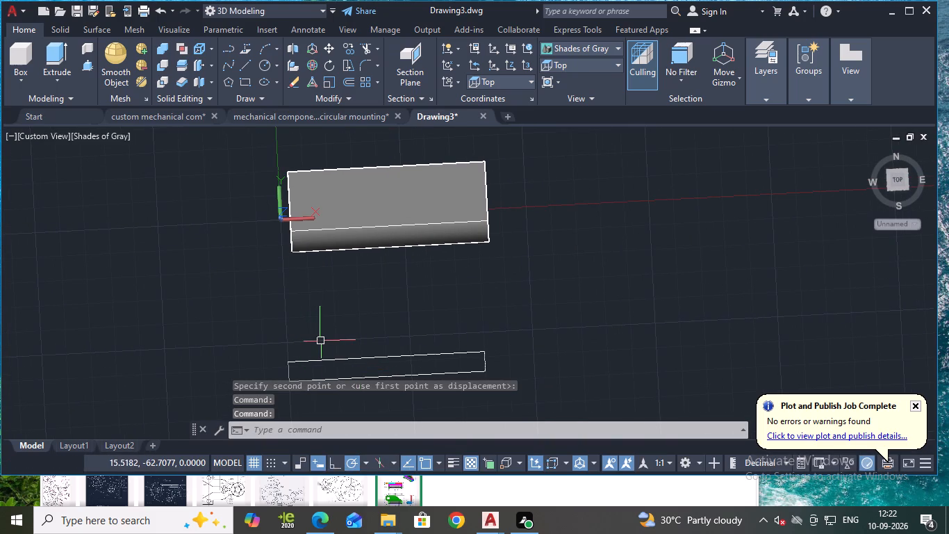
pyautogui.write('mn')
pyautogui.press('BackSpace')
pyautogui.press('Return')
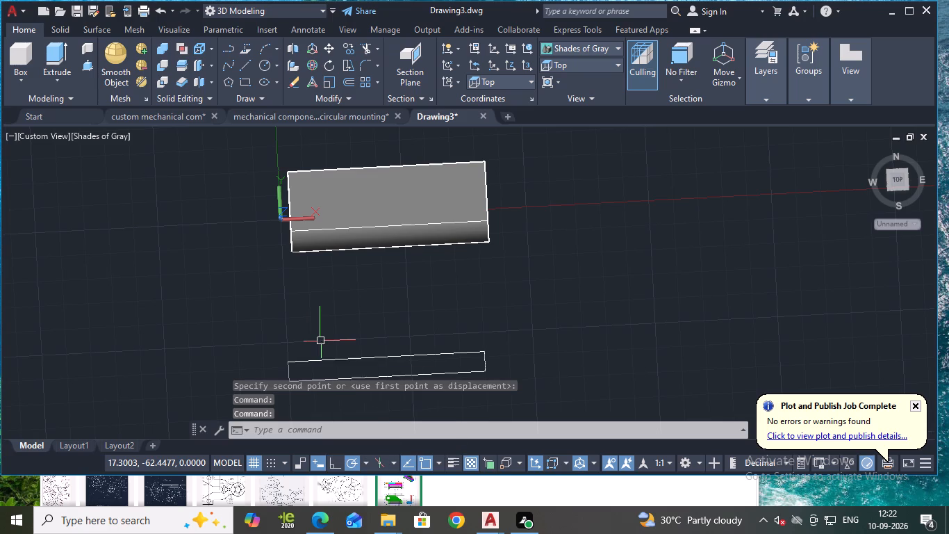
pyautogui.click(300, 359)
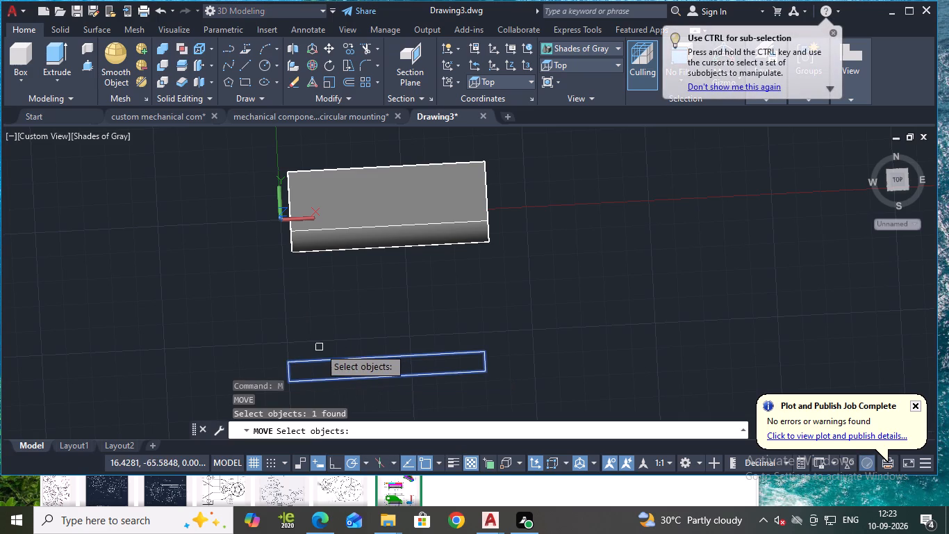
pyautogui.press('Return')
pyautogui.click(288, 364)
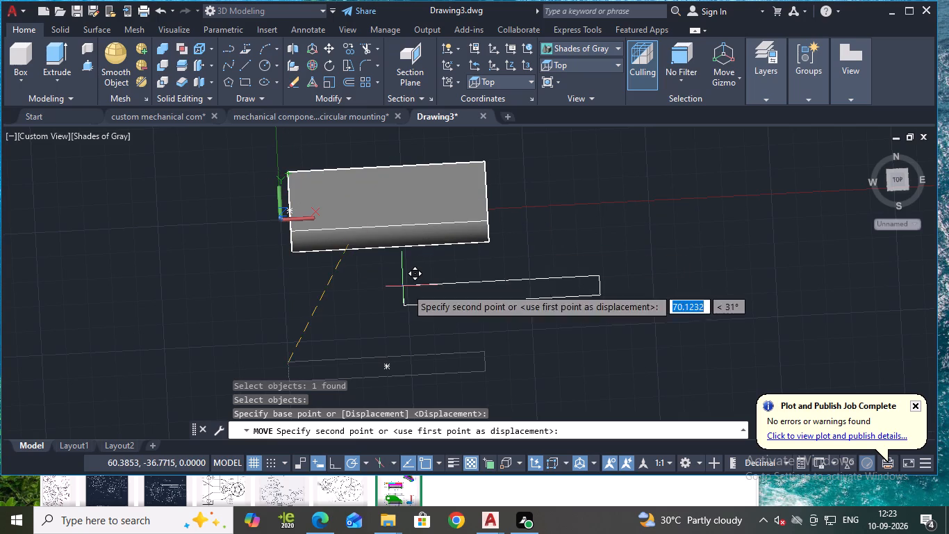
pyautogui.keyDown('shift'); pyautogui.moveTo(421, 311); pyautogui.dragTo(424, 286, button='middle'); pyautogui.keyUp('shift')
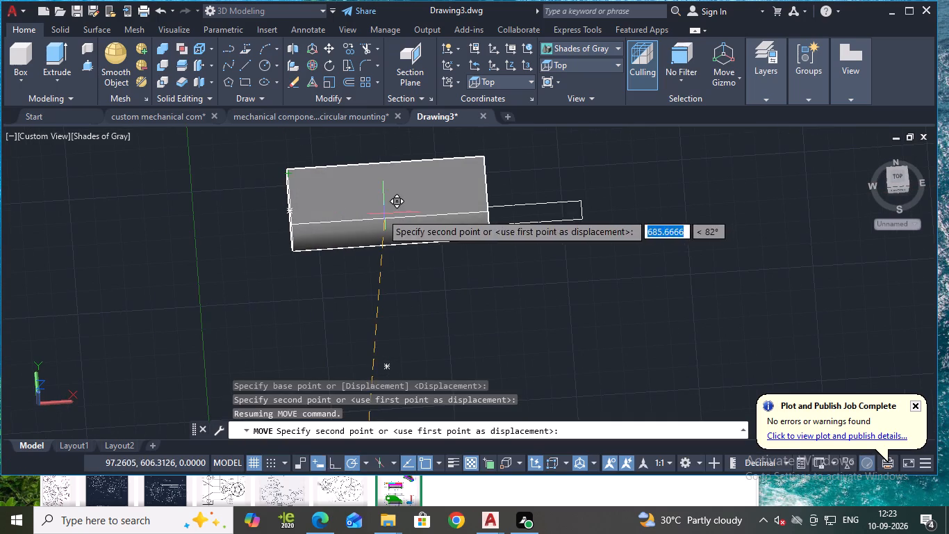
pyautogui.click(292, 209)
# Orbit around the solid to examine the rectangle's placement from the front and underside.
pyautogui.scroll(-2, 366, 297)
pyautogui.keyDown('ctrl'); pyautogui.keyDown('shift'); pyautogui.moveTo(438, 331); pyautogui.dragTo(414, 291, button='middle'); pyautogui.keyUp('shift'); pyautogui.keyUp('ctrl')
pyautogui.moveTo(397, 305); pyautogui.dragTo(396, 243, button='middle')
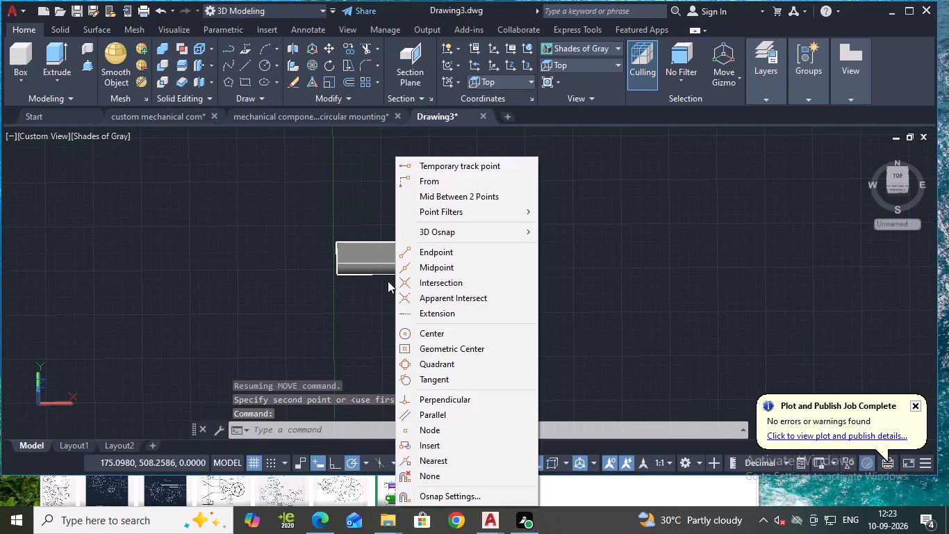
pyautogui.click(353, 293)
pyautogui.moveTo(358, 296); pyautogui.dragTo(366, 268, button='middle')
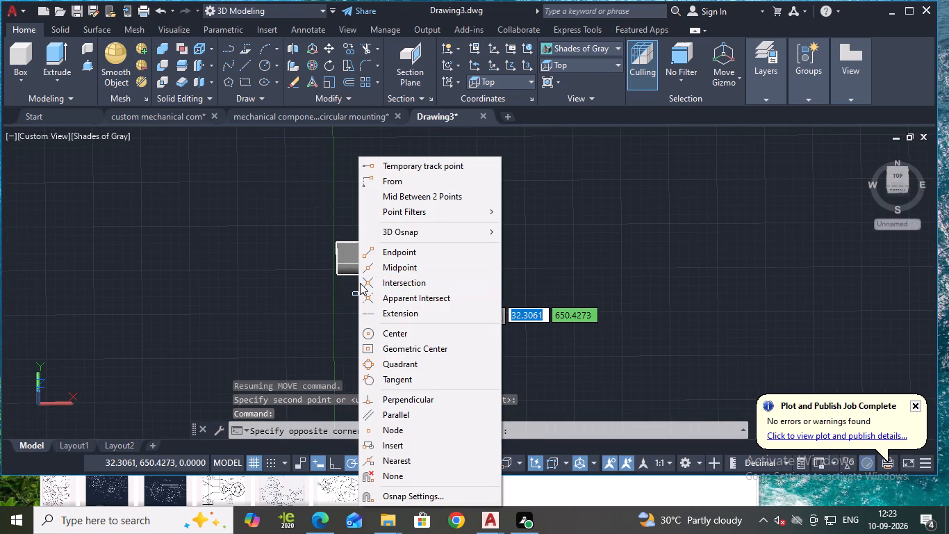
pyautogui.press('Escape')
pyautogui.middleClick(363, 314)
pyautogui.press('Escape')
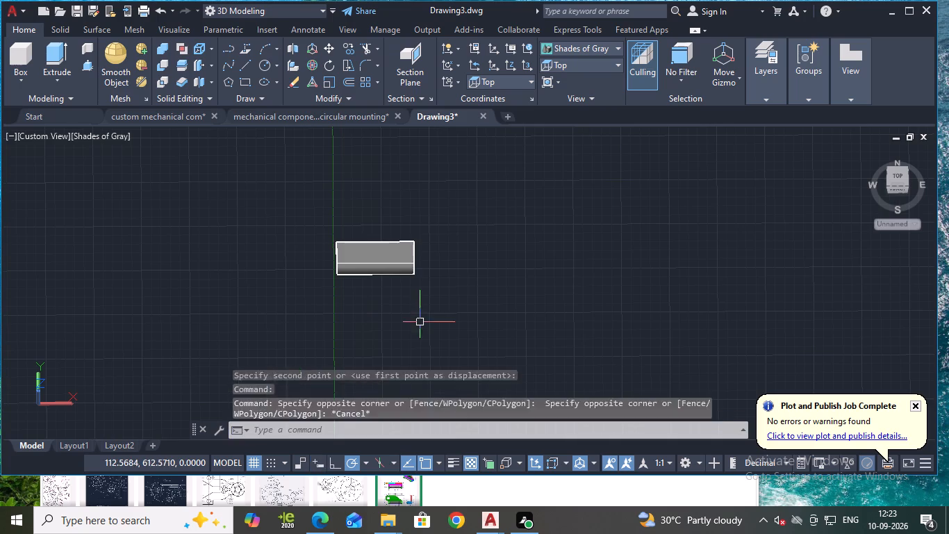
pyautogui.keyDown('shift'); pyautogui.moveTo(373, 312); pyautogui.dragTo(370, 184, button='middle'); pyautogui.keyUp('shift')
pyautogui.keyDown('shift'); pyautogui.moveTo(377, 290); pyautogui.dragTo(380, 244, button='middle'); pyautogui.keyUp('shift')
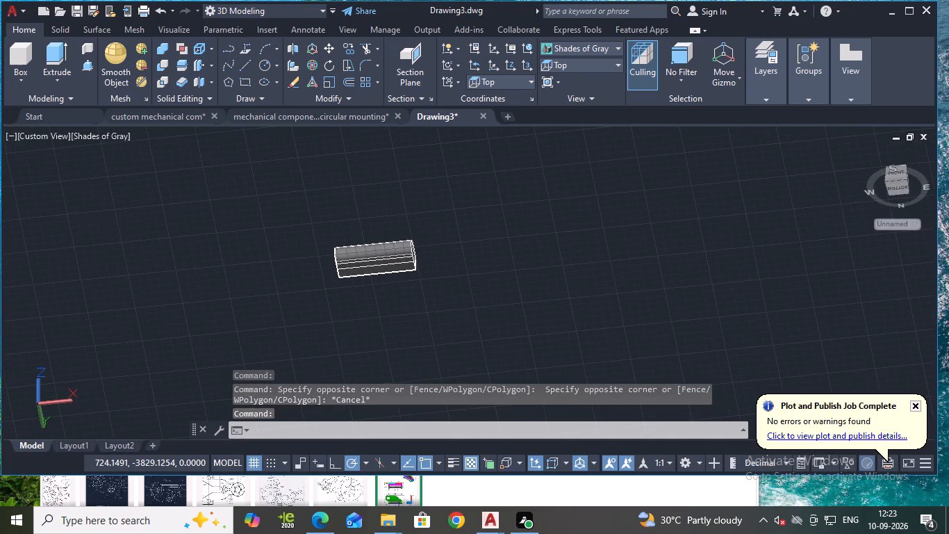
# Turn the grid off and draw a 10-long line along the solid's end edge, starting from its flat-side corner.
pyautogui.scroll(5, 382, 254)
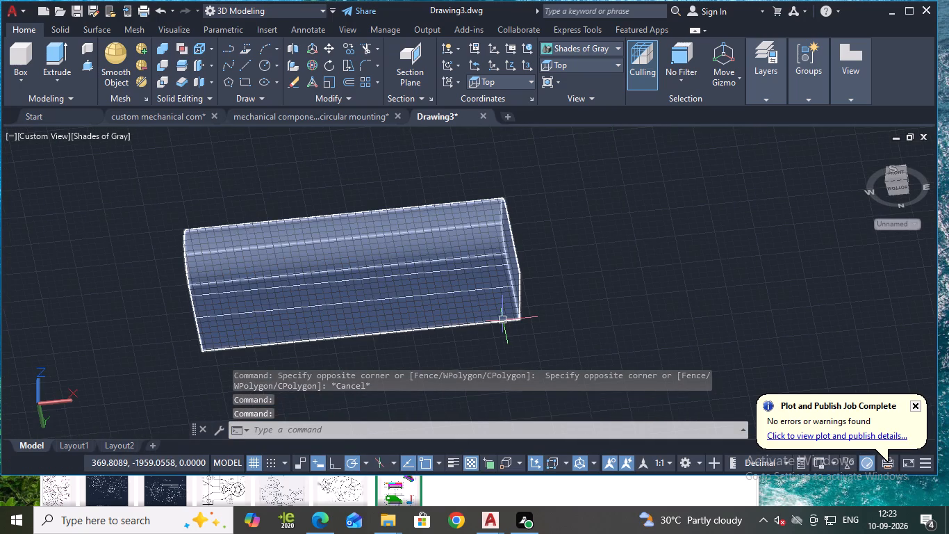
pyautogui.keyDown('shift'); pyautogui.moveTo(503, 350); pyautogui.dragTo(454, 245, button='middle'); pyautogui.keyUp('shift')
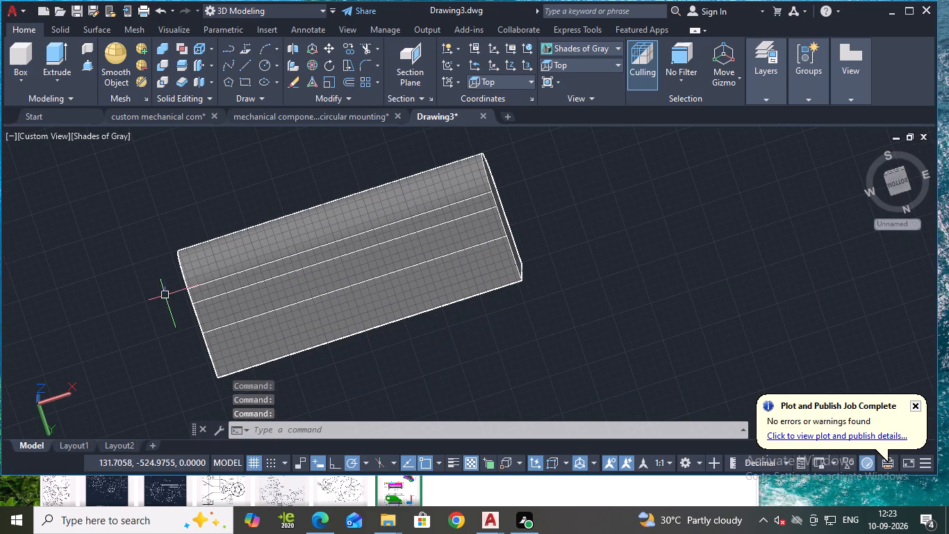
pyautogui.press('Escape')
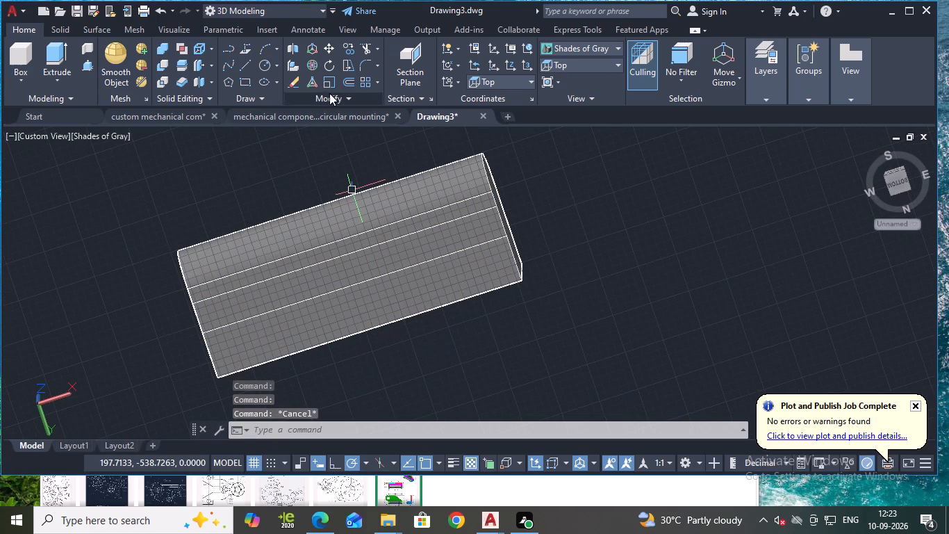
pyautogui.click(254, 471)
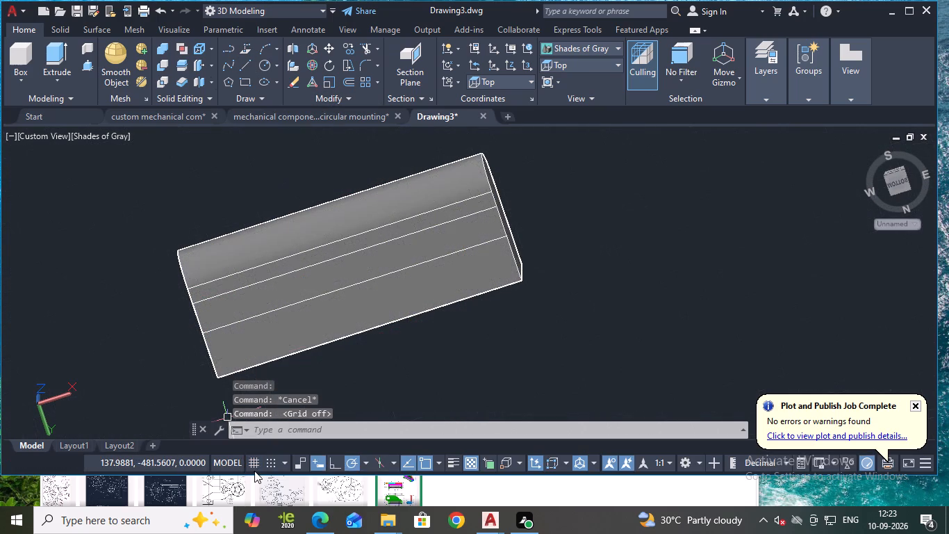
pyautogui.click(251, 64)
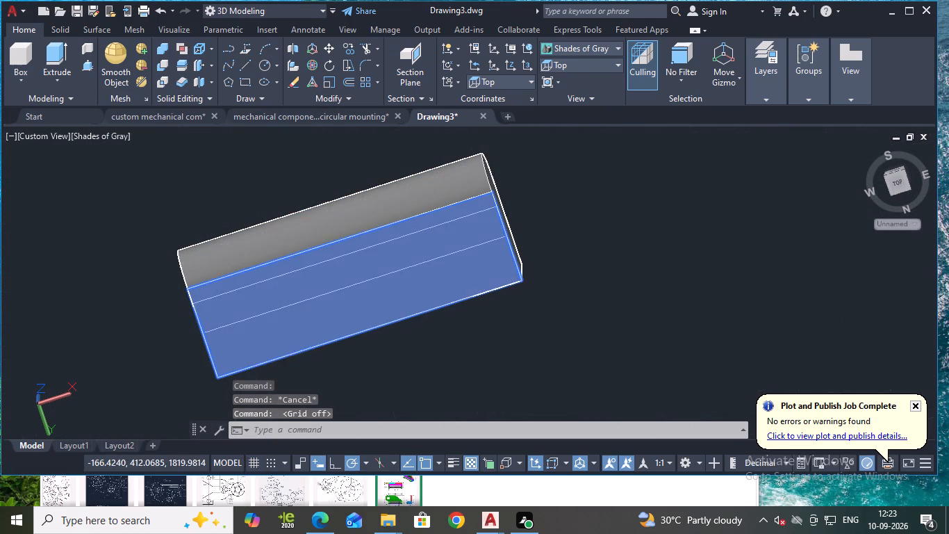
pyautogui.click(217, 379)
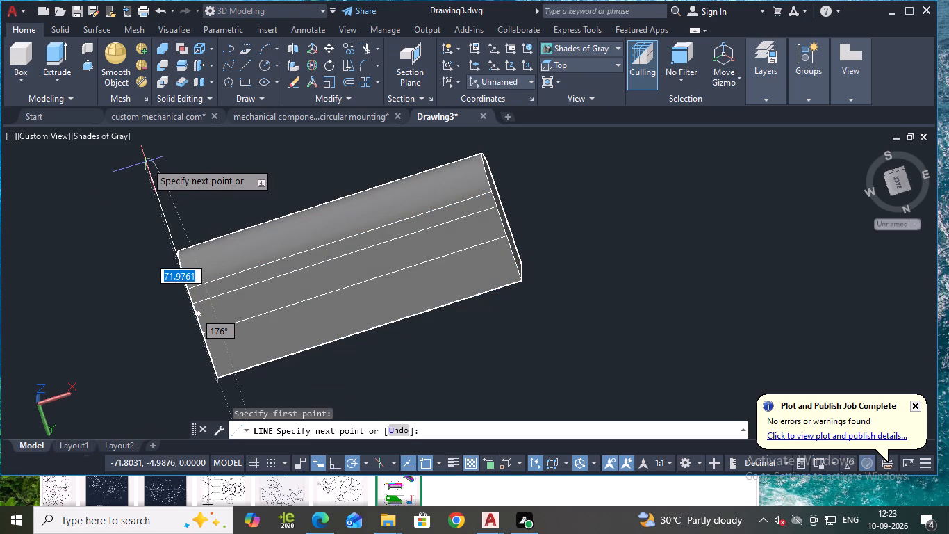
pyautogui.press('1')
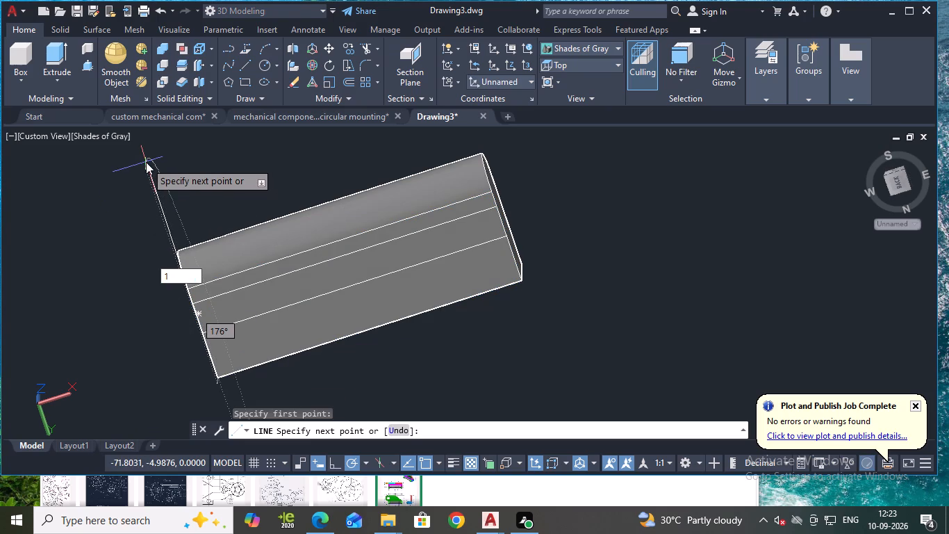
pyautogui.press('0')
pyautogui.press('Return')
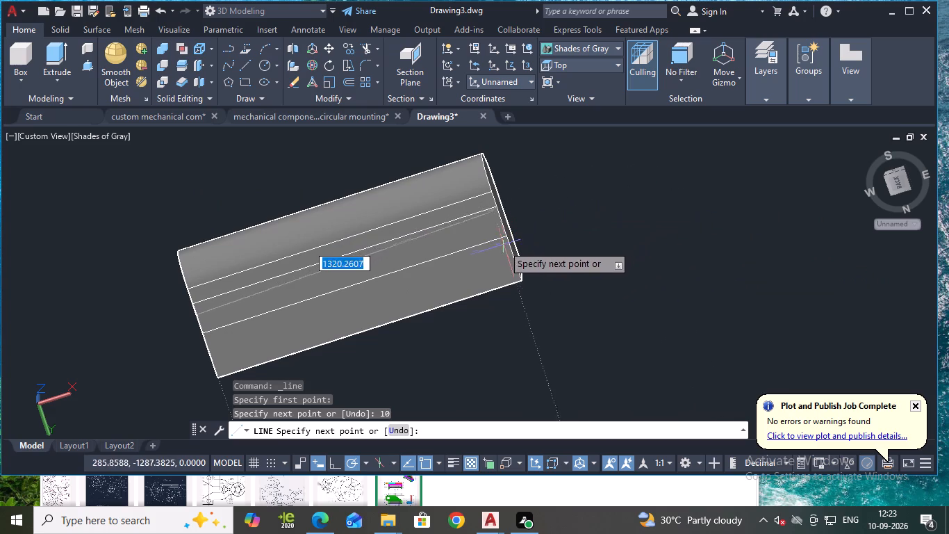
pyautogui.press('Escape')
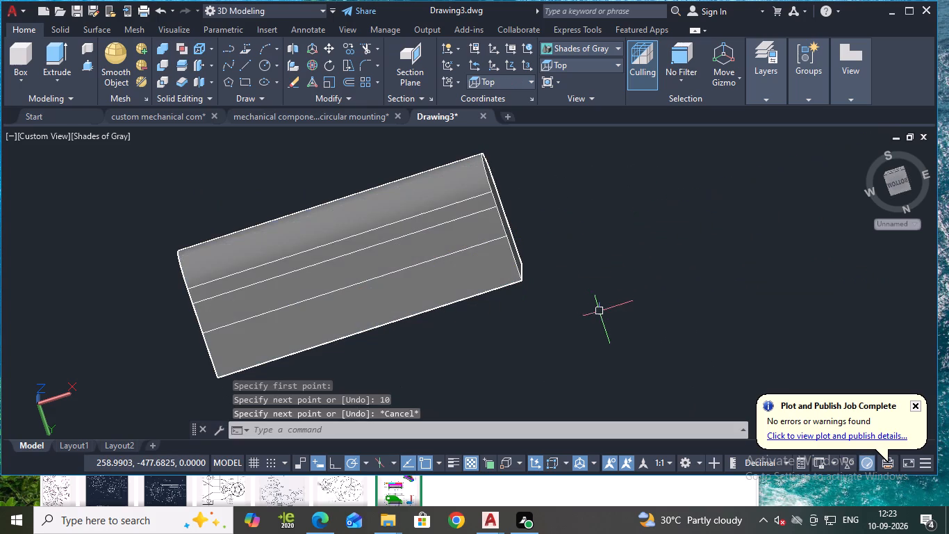
# Undo the new line, the view changes and the rectangle's moves and drawing, back to the plain solid in Top view.
pyautogui.hotkey('ctrl', 'z')
pyautogui.hotkey('ctrl', 'z')
pyautogui.hotkey('ctrl', 'z')
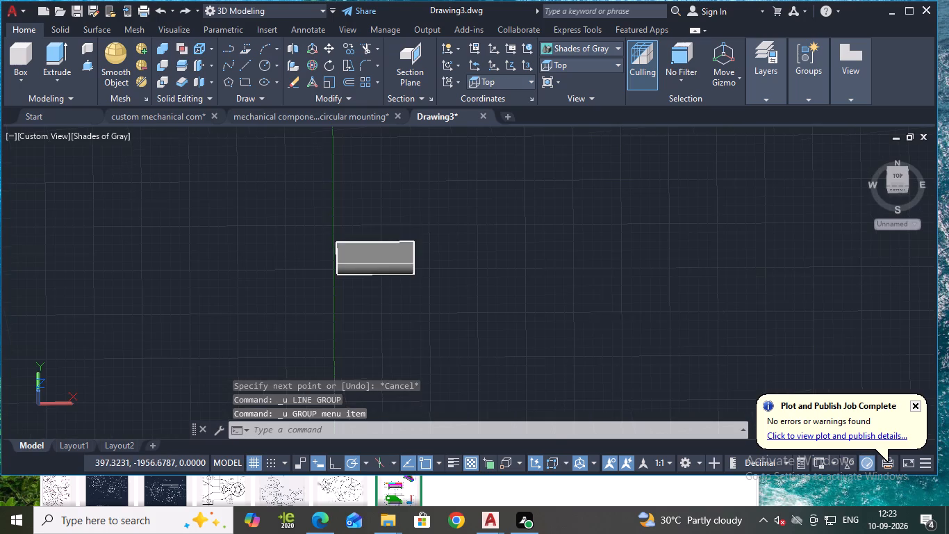
pyautogui.hotkey('ctrl', 'z')
pyautogui.hotkey('ctrl', 'z')
pyautogui.hotkey('ctrl', 'z')
pyautogui.hotkey('ctrl', 'z')
pyautogui.hotkey('ctrl', 'z')
pyautogui.hotkey('ctrl', 'z')
pyautogui.hotkey('ctrl', 'z')
pyautogui.hotkey('ctrl', 'z')
pyautogui.hotkey('ctrl', 'z')
pyautogui.hotkey('ctrl', 'z')
pyautogui.hotkey('ctrl', 'z')
pyautogui.hotkey('ctrl', 'z')
pyautogui.hotkey('ctrl', 'z')
pyautogui.hotkey('ctrl', 'z')
pyautogui.hotkey('ctrl', 'z')
pyautogui.hotkey('ctrl', 'z')
pyautogui.hotkey('ctrl', 'z')
pyautogui.hotkey('ctrl', 'z')
pyautogui.hotkey('ctrl', 'z')
pyautogui.hotkey('ctrl', 'z')
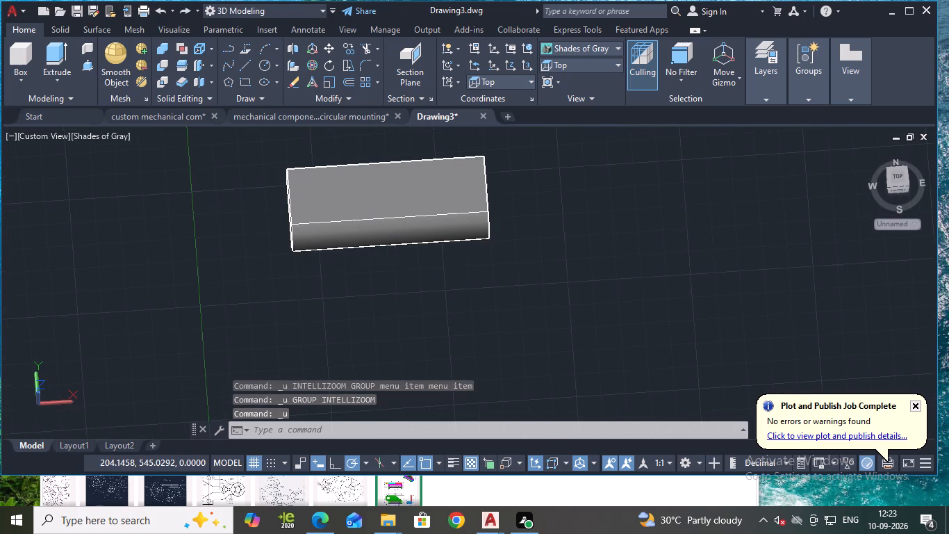
pyautogui.click(315, 288)
pyautogui.press('Escape')
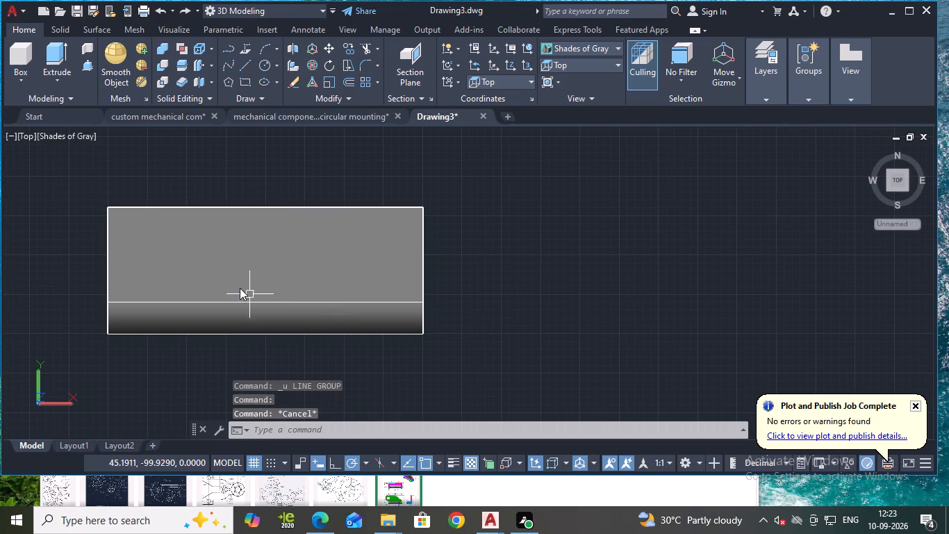
# Draw a 10-long line along the solid's short end edge from its upper-left corner as seen in plan.
pyautogui.click(247, 59)
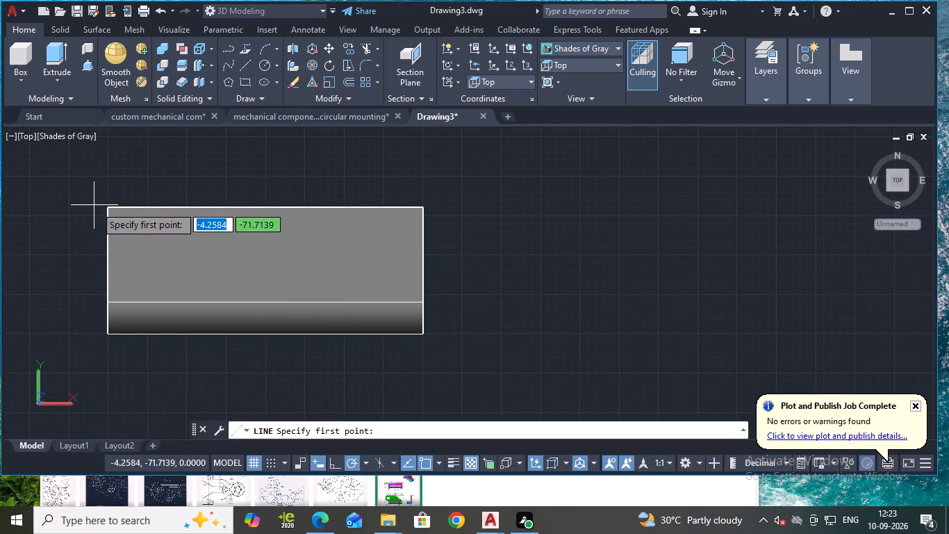
pyautogui.click(109, 207)
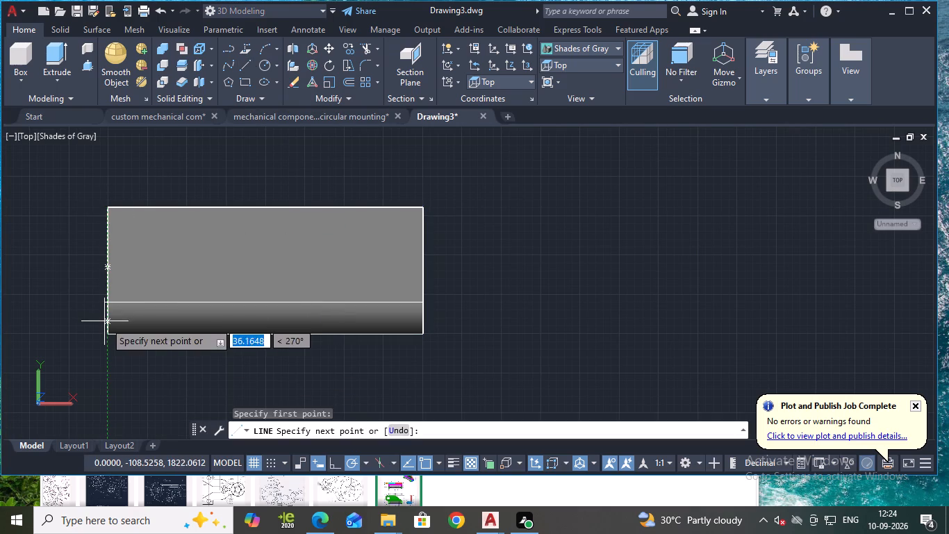
pyautogui.write('10')
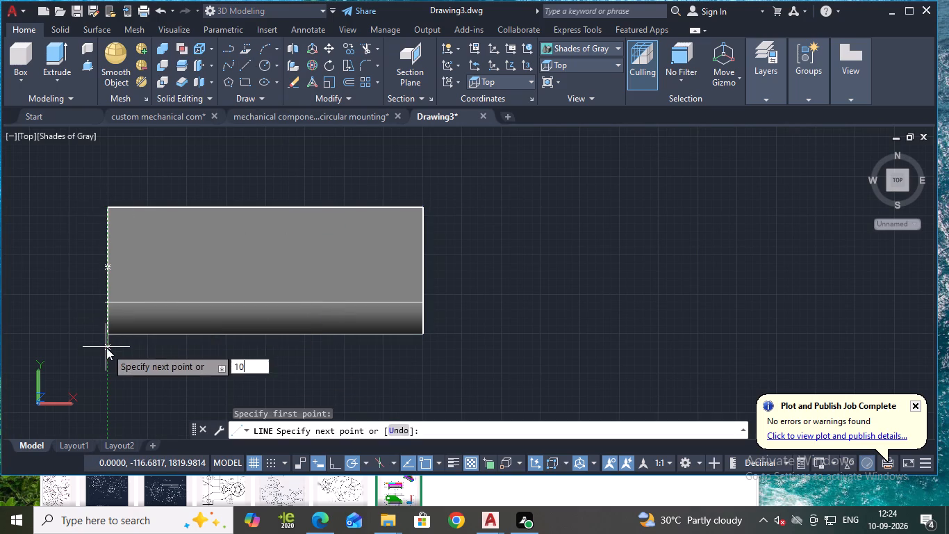
pyautogui.press('Return')
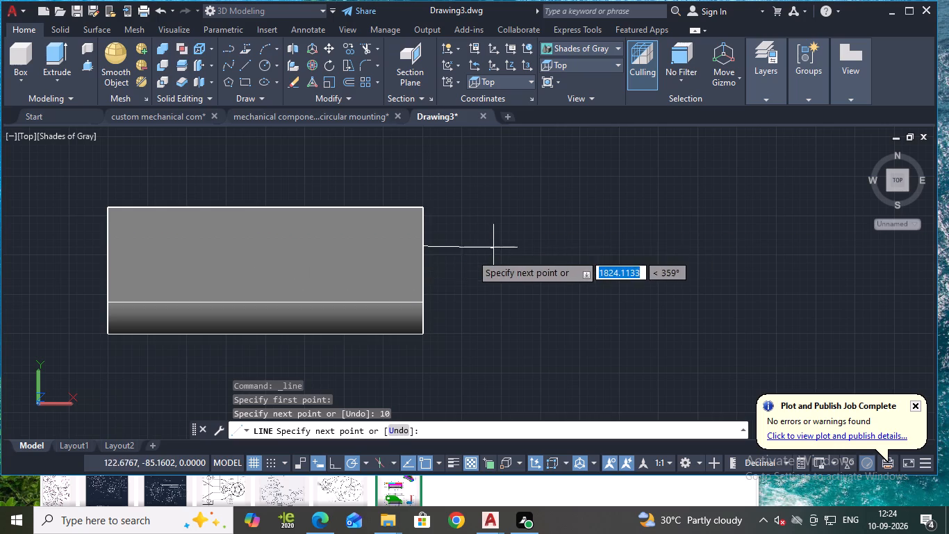
pyautogui.press('Escape')
# Switch the model to the SW Isometric view.
pyautogui.click(602, 68)
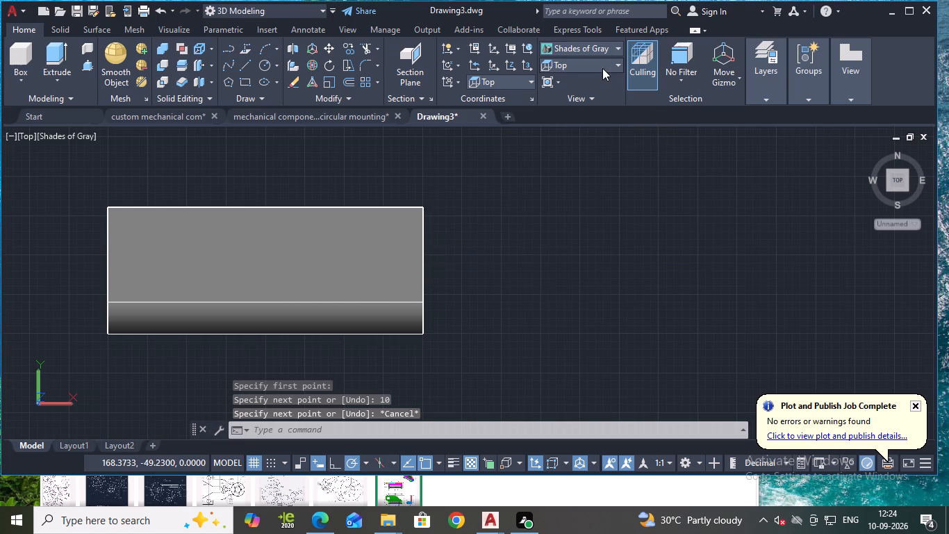
pyautogui.click(570, 165)
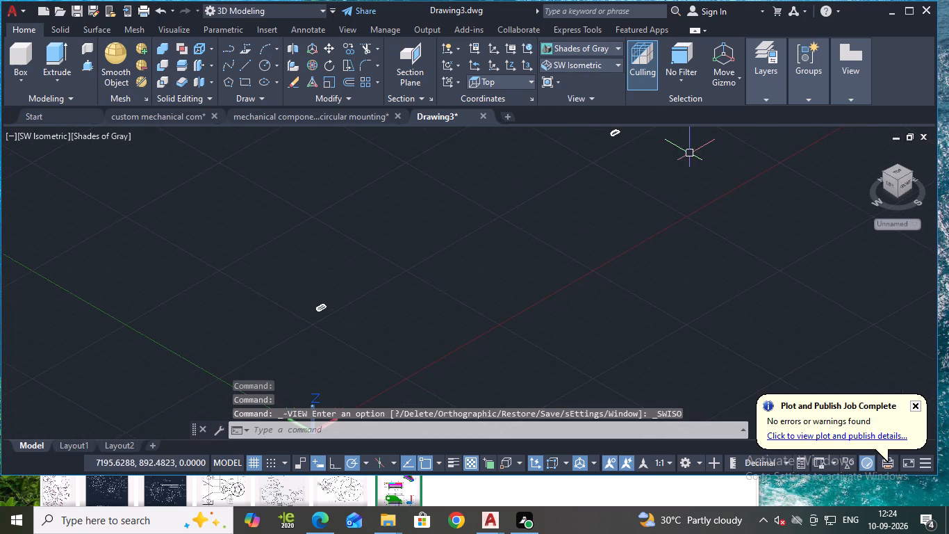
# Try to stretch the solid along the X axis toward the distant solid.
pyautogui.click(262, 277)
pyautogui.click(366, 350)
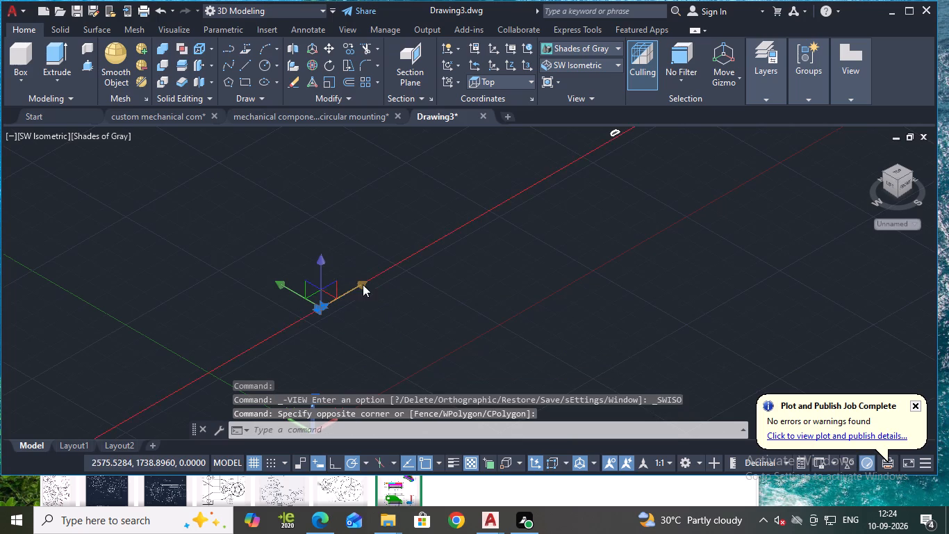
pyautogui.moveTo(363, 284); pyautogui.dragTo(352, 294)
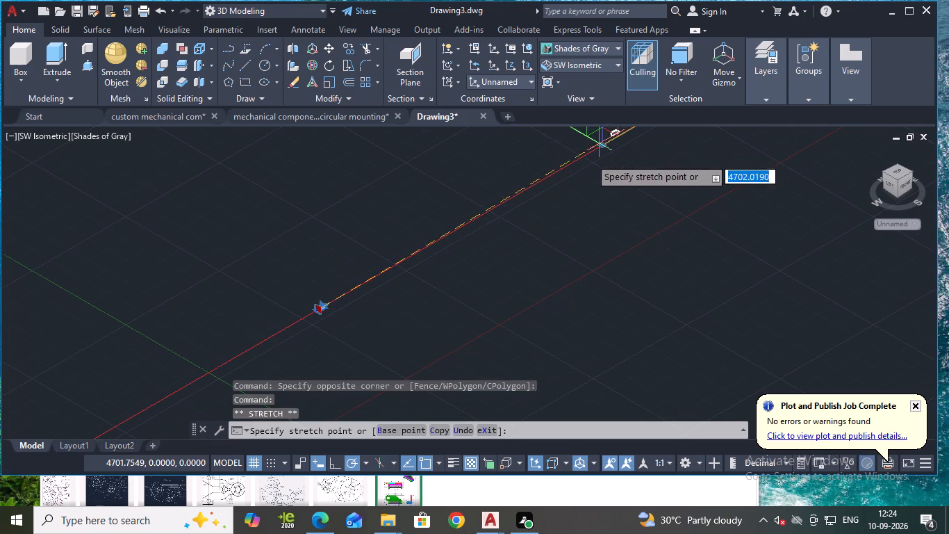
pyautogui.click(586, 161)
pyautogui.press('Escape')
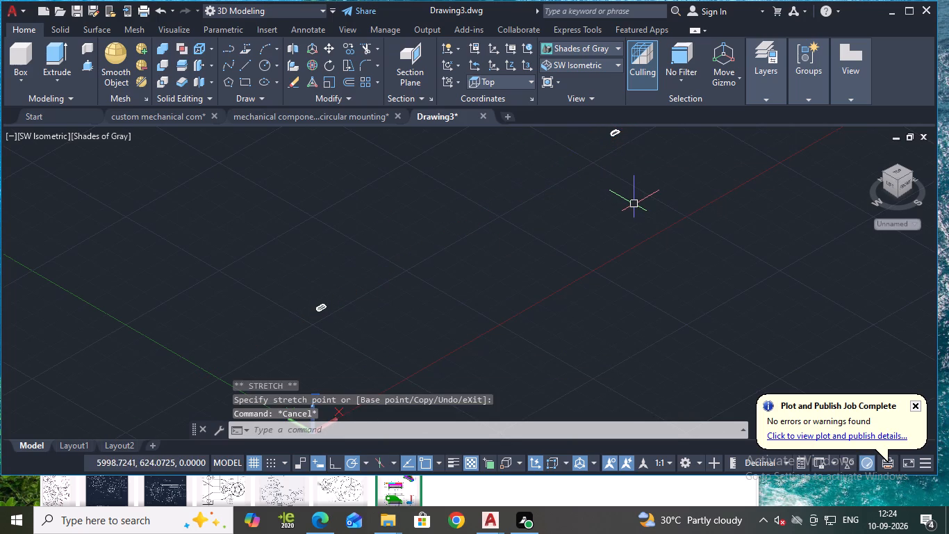
# Start a line chain at the outer corner of the solid's top face, running 10 along the short end edge.
pyautogui.scroll(5, 342, 325)
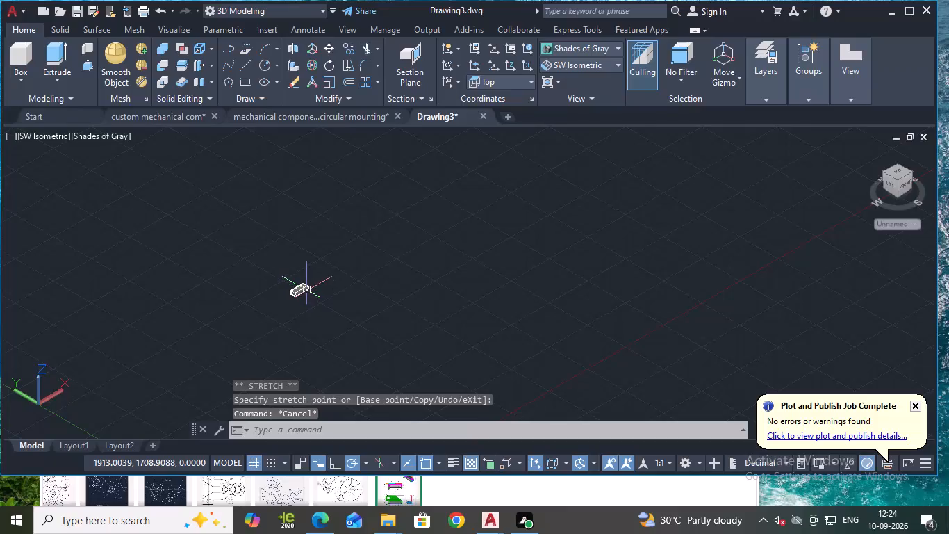
pyautogui.scroll(4, 306, 291)
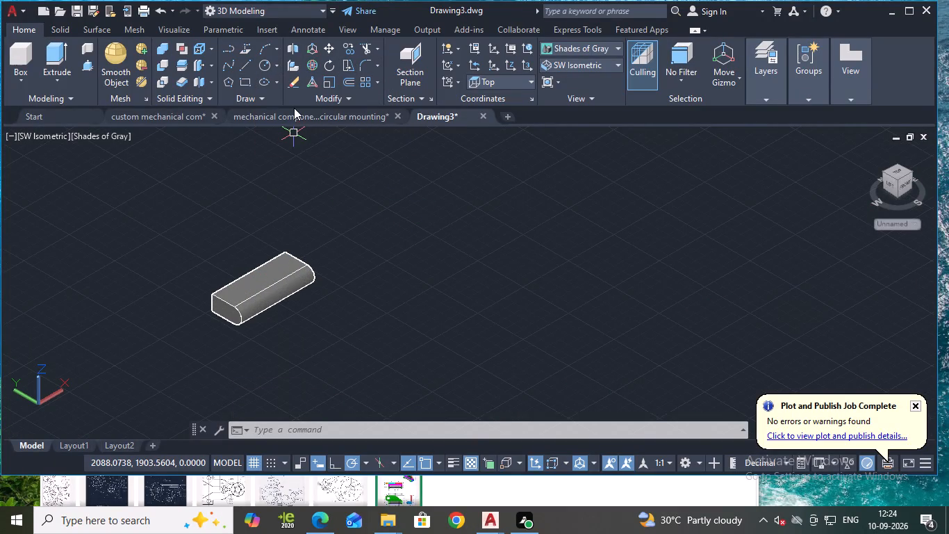
pyautogui.click(240, 65)
pyautogui.scroll(2, 212, 358)
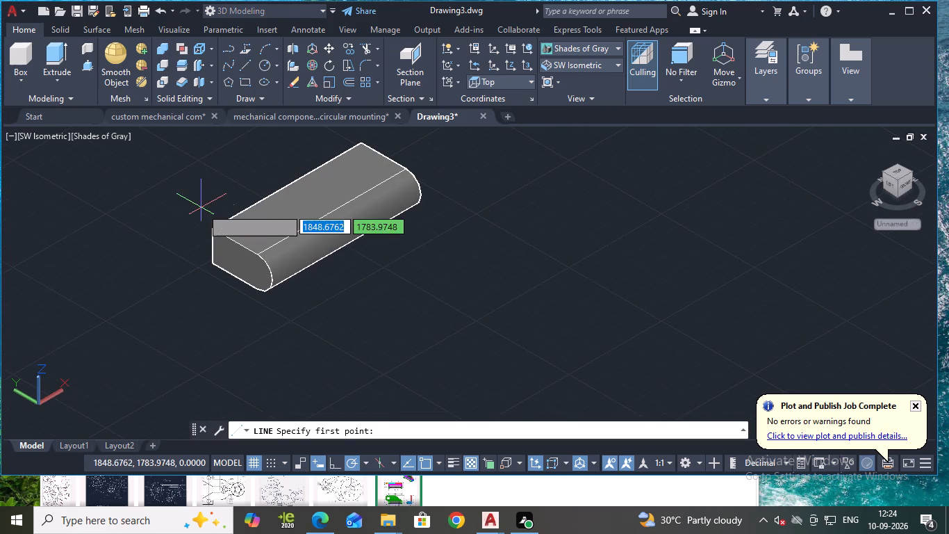
pyautogui.click(213, 229)
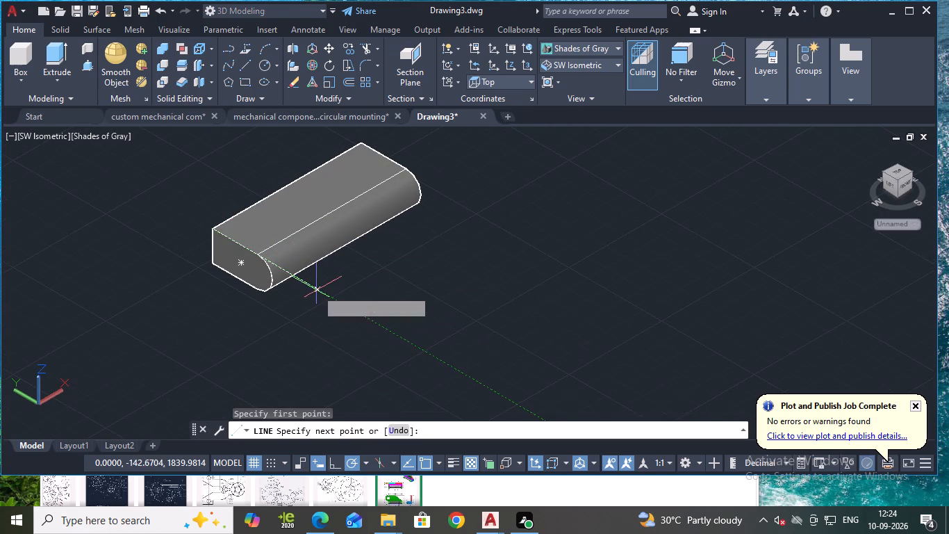
pyautogui.write('10')
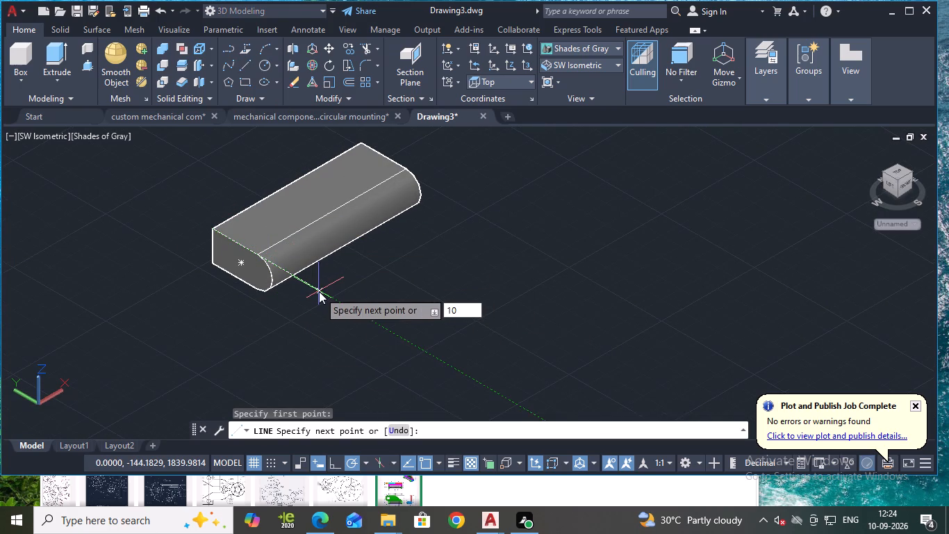
pyautogui.press('Return')
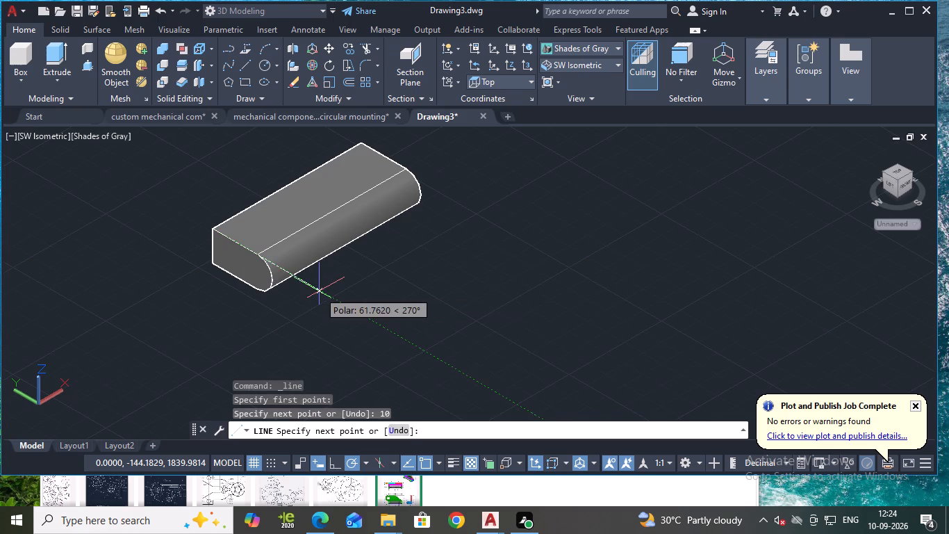
# Continue the chain lengthwise to the far edge, 10 along that edge, 100 back and 10 to close the rectangular outline.
pyautogui.click(376, 152)
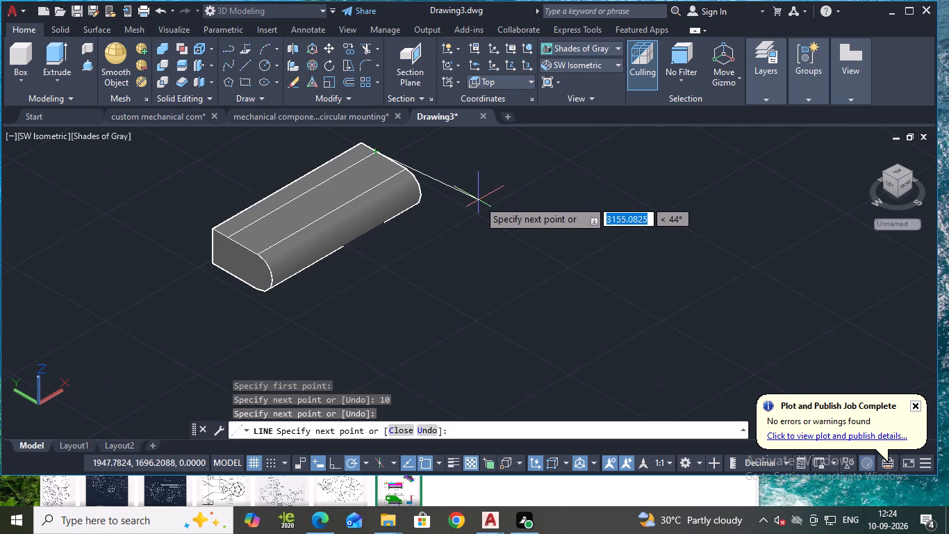
pyautogui.write('10')
pyautogui.press('Return')
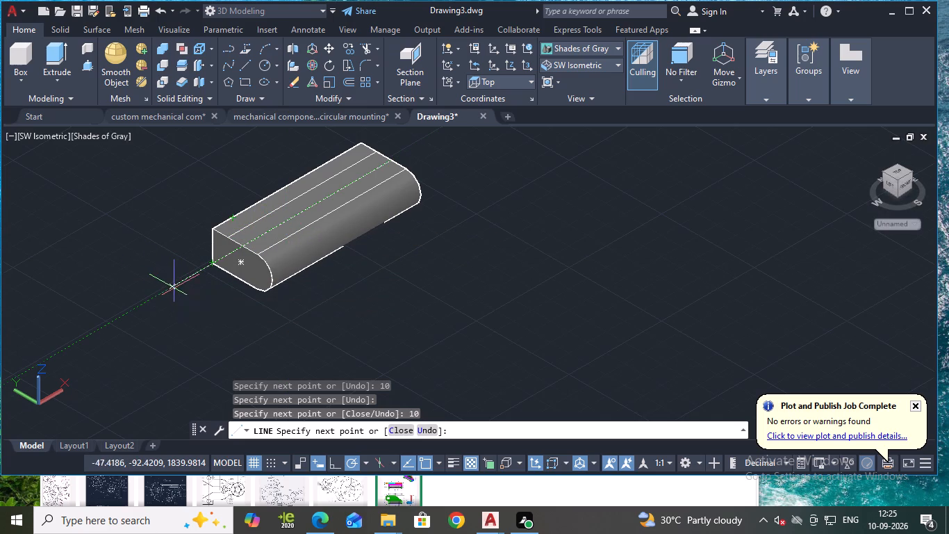
pyautogui.write('10')
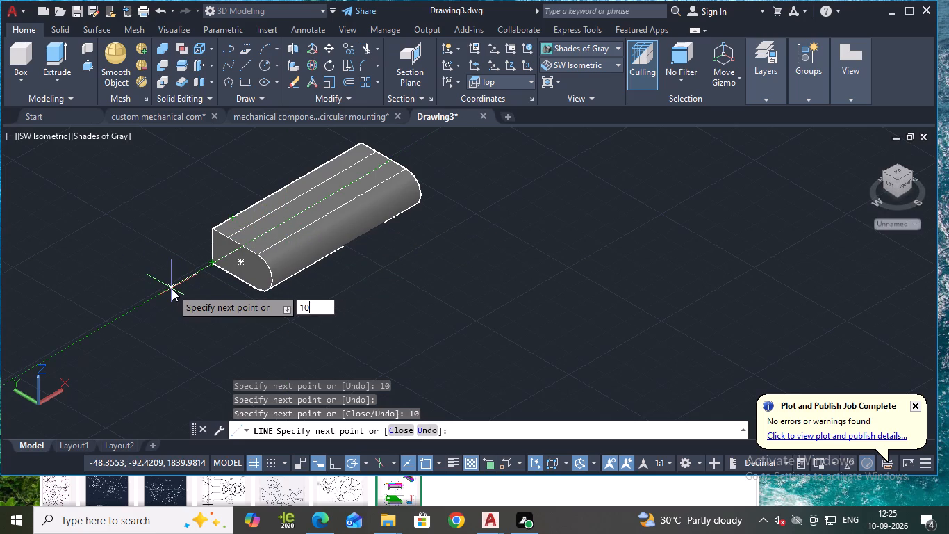
pyautogui.press('0')
pyautogui.press('Return')
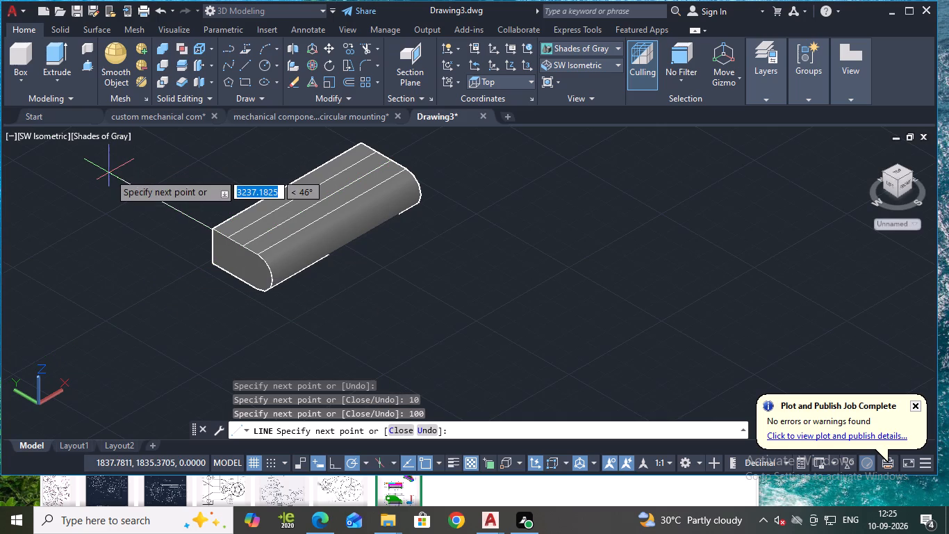
pyautogui.write('10')
pyautogui.press('Return')
pyautogui.press('Escape')
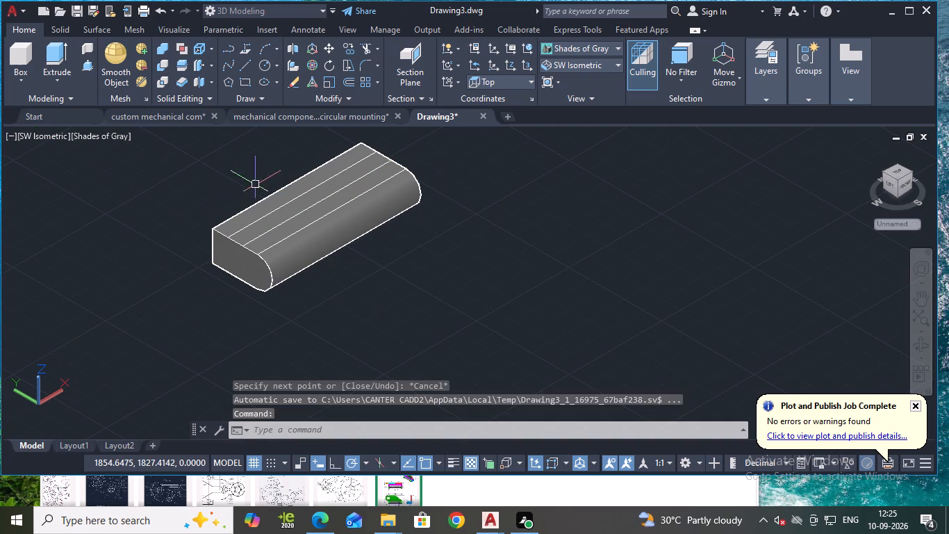
pyautogui.press('Escape')
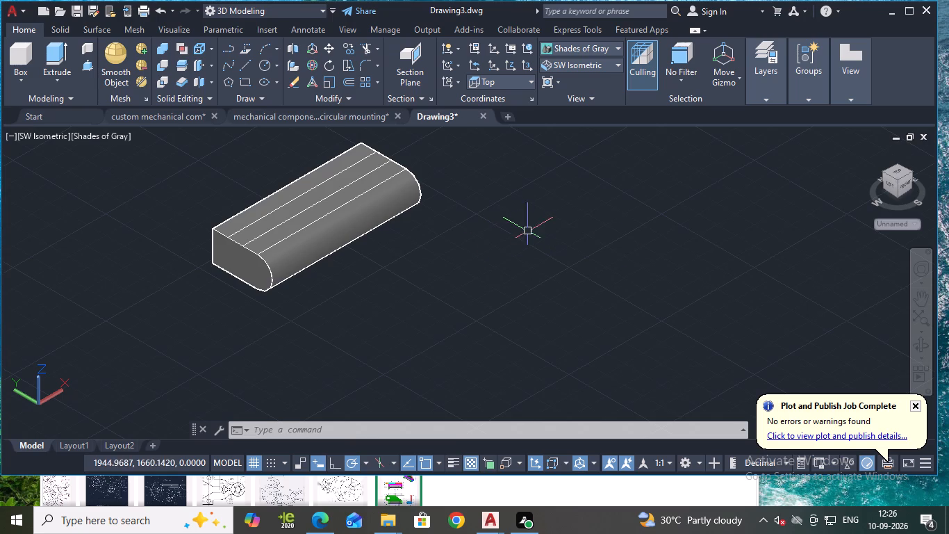
pyautogui.press('Escape')
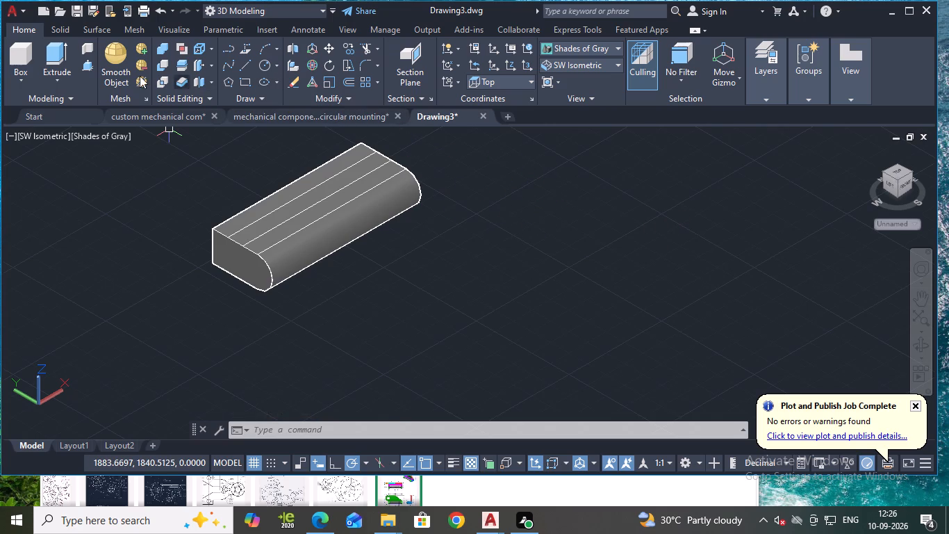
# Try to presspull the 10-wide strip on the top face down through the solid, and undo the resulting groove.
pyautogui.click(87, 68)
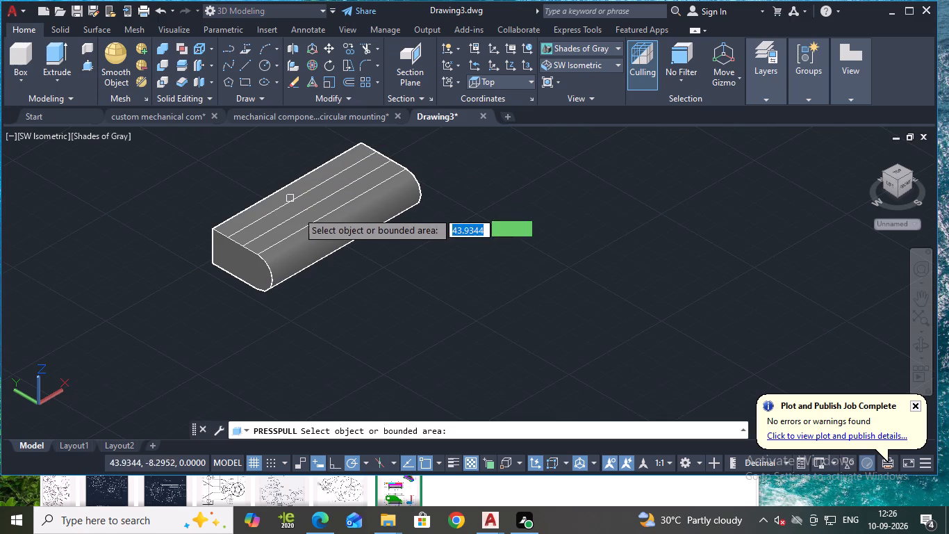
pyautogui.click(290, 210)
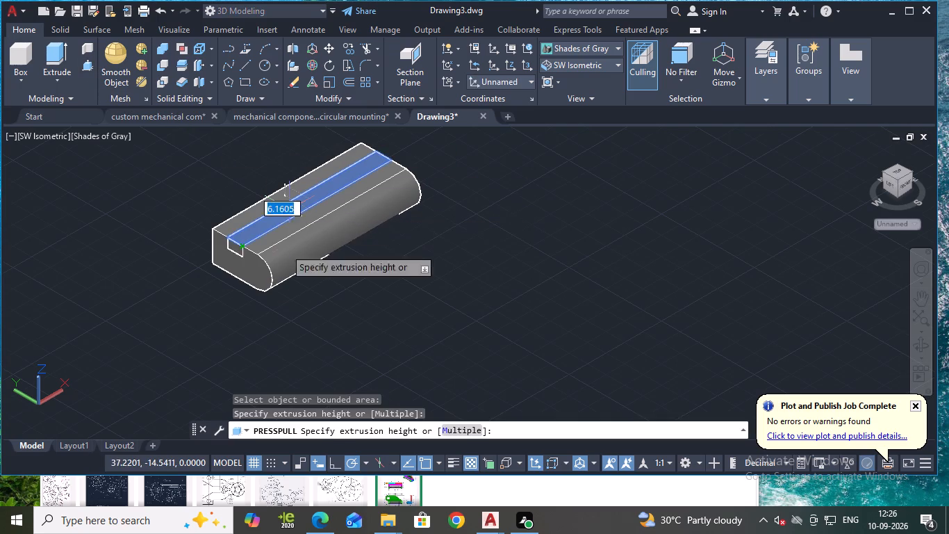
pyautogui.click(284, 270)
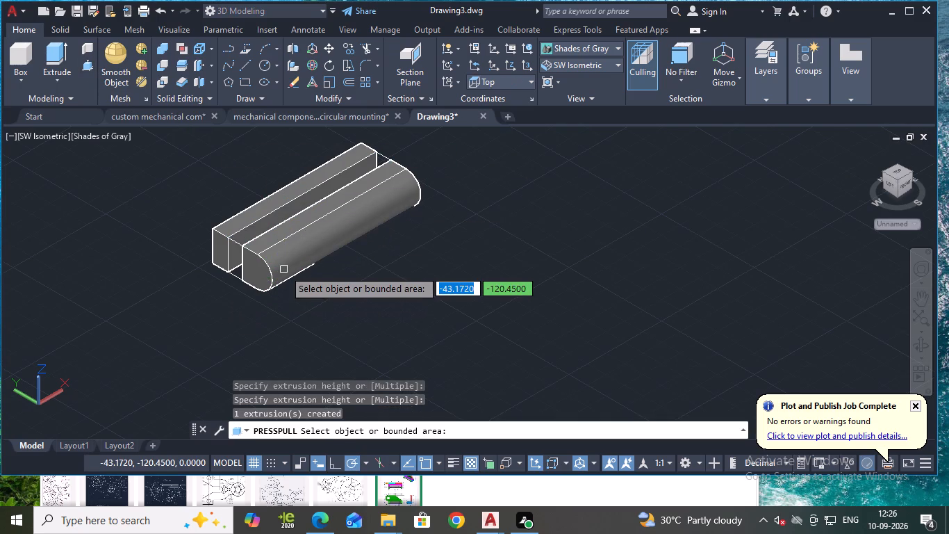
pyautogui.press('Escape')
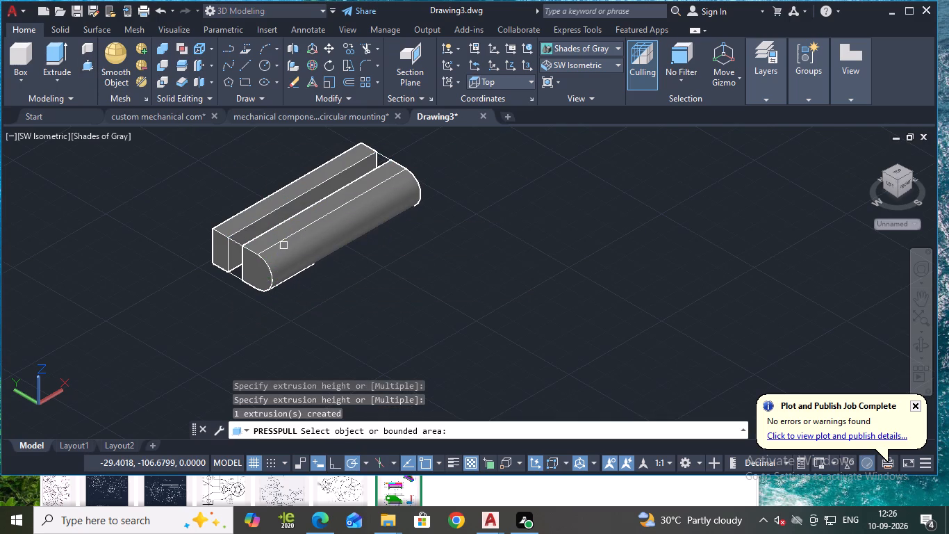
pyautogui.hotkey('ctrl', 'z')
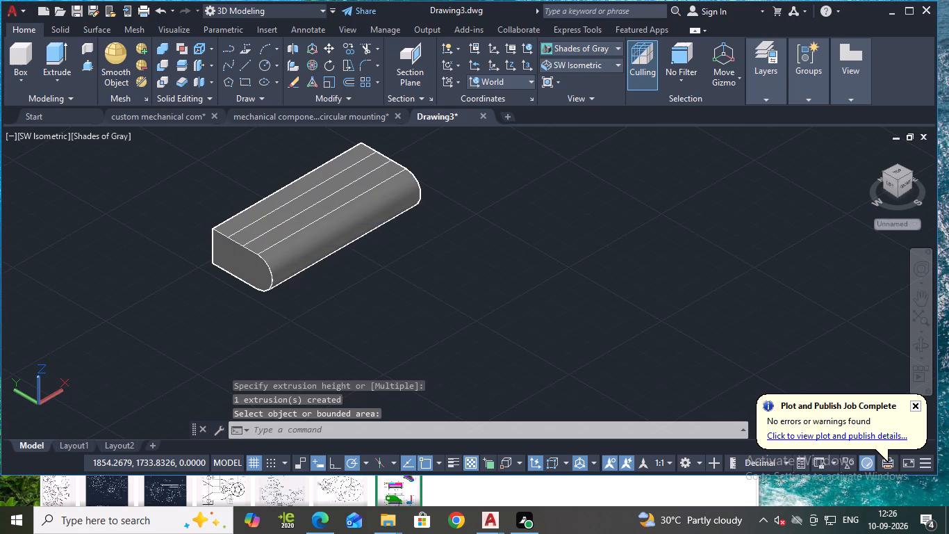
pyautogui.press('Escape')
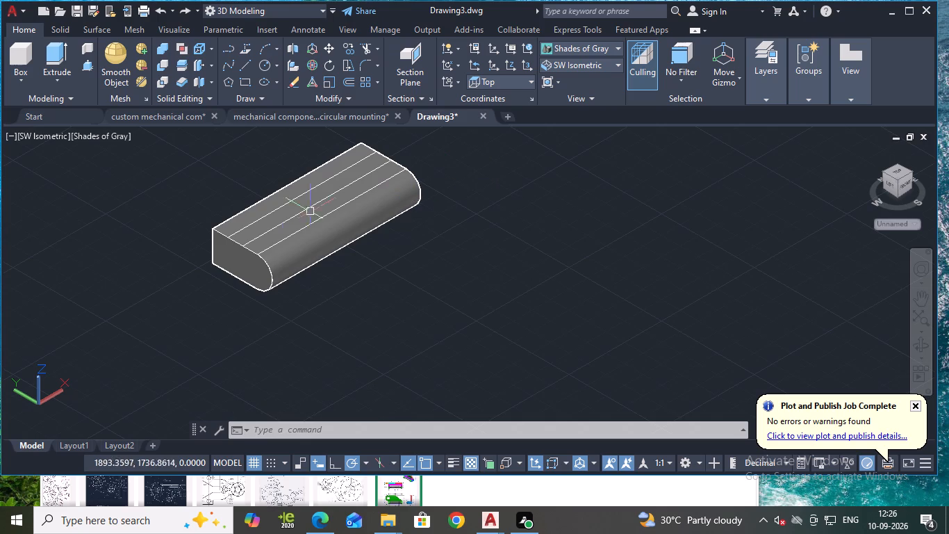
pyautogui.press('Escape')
# Draw a line chain from the strip's outer near-end corner, 10 along the strip and across the top face to the rounded side's edge.
pyautogui.click(244, 63)
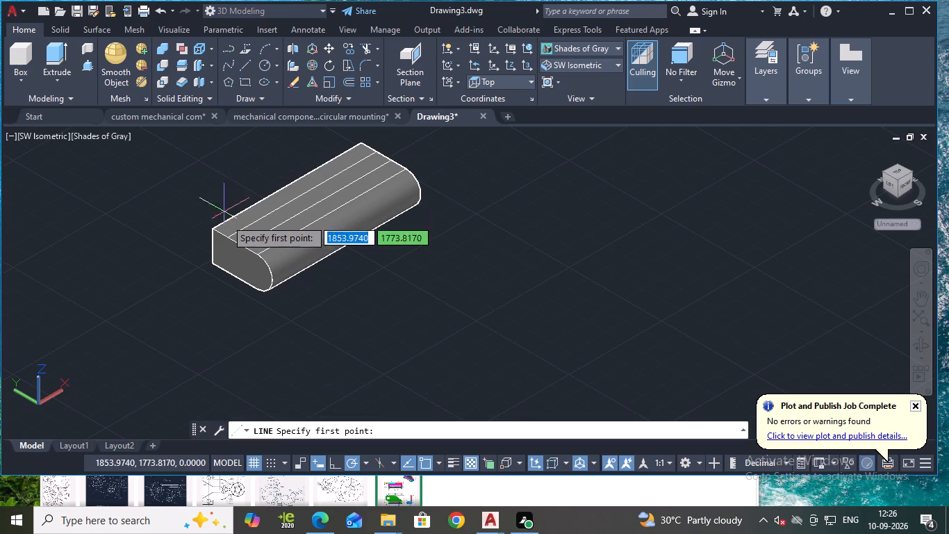
pyautogui.scroll(2, 226, 232)
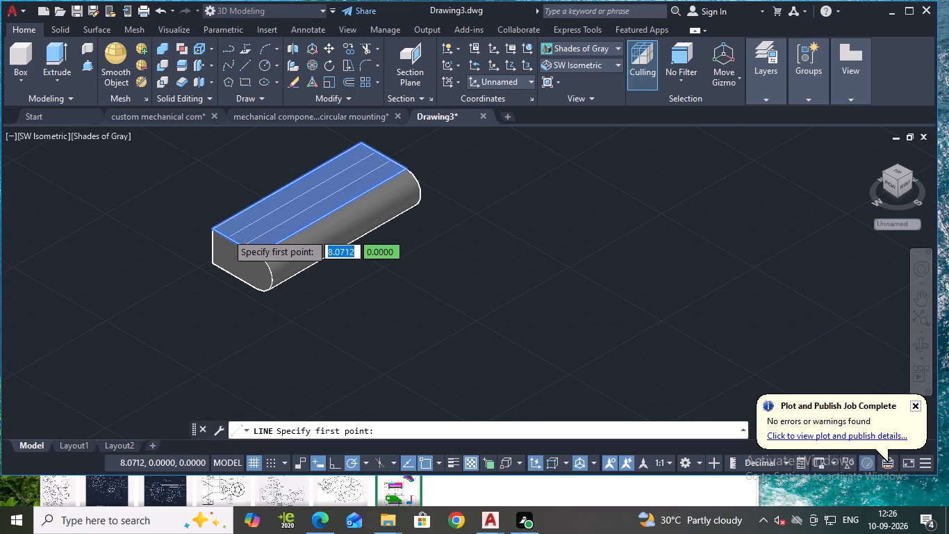
pyautogui.scroll(1, 226, 232)
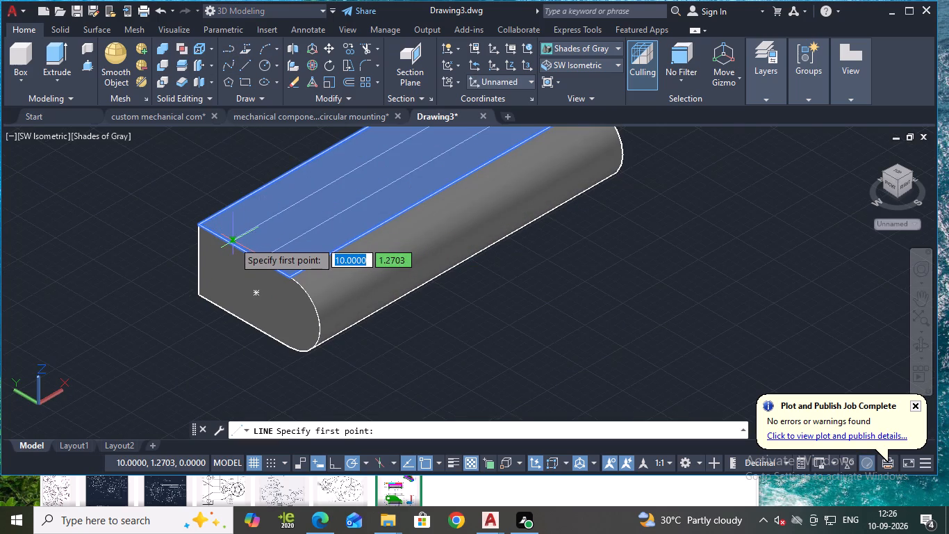
pyautogui.click(231, 243)
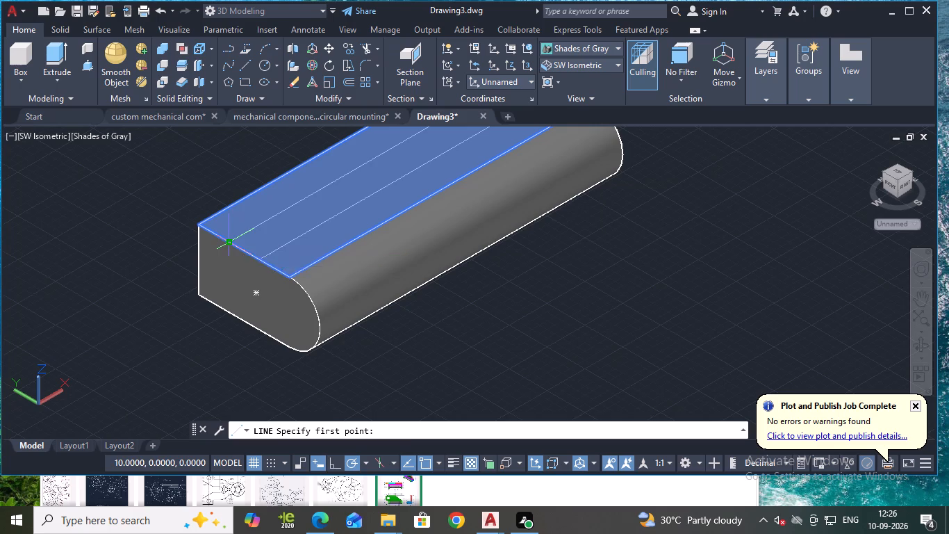
pyautogui.scroll(-2, 396, 175)
pyautogui.moveTo(468, 139); pyautogui.dragTo(459, 143, button='middle')
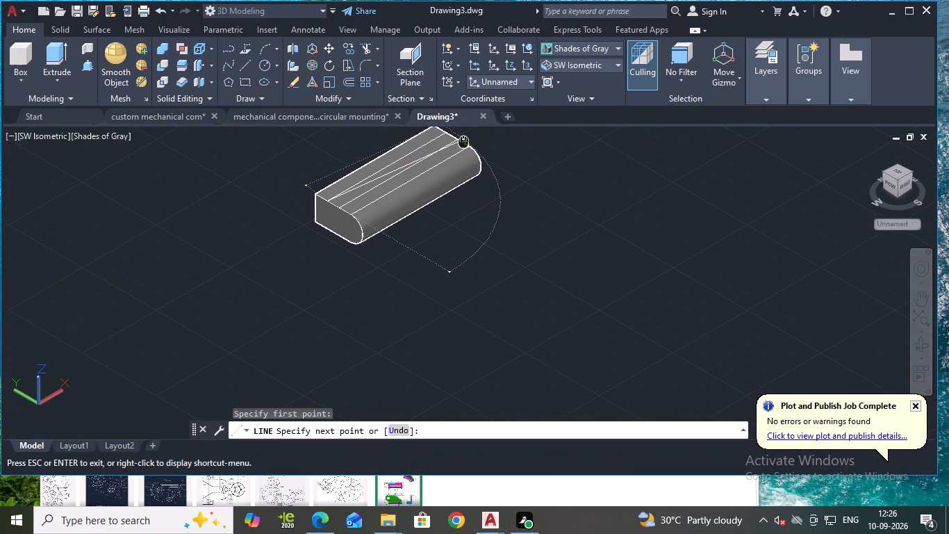
pyautogui.moveTo(459, 143); pyautogui.dragTo(420, 168, button='middle')
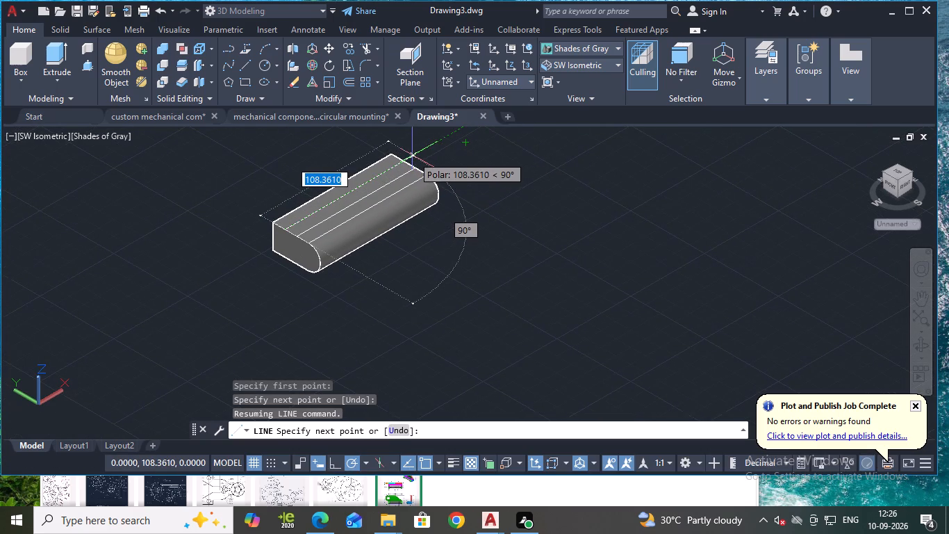
pyautogui.write('10')
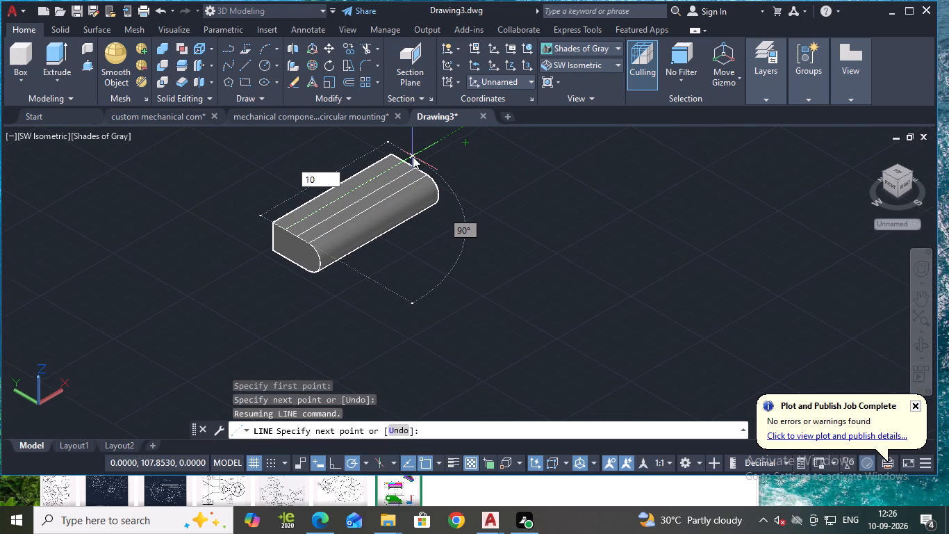
pyautogui.press('Return')
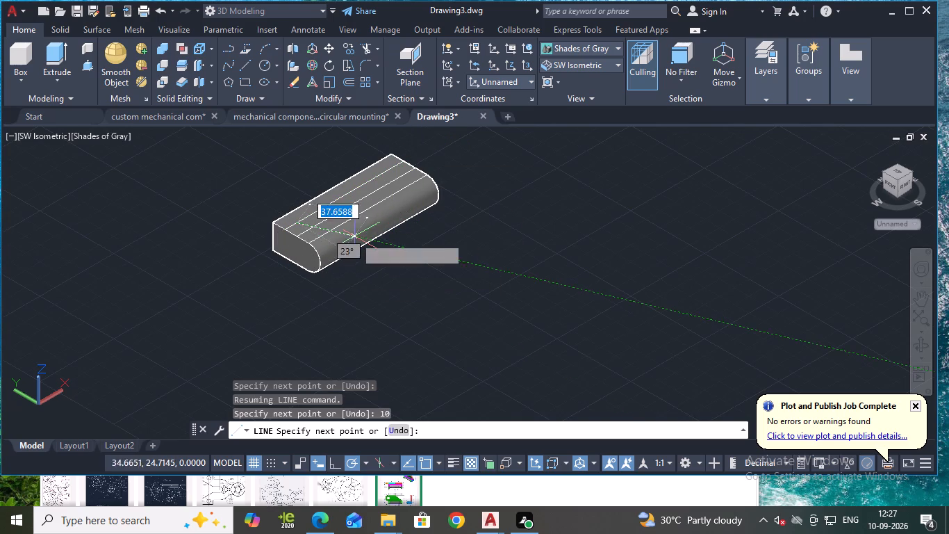
pyautogui.scroll(2, 333, 238)
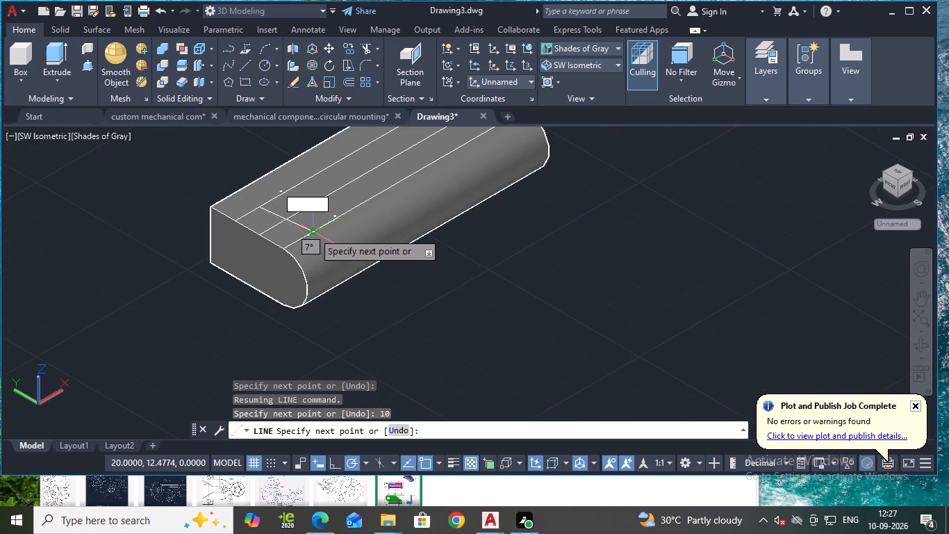
pyautogui.click(308, 238)
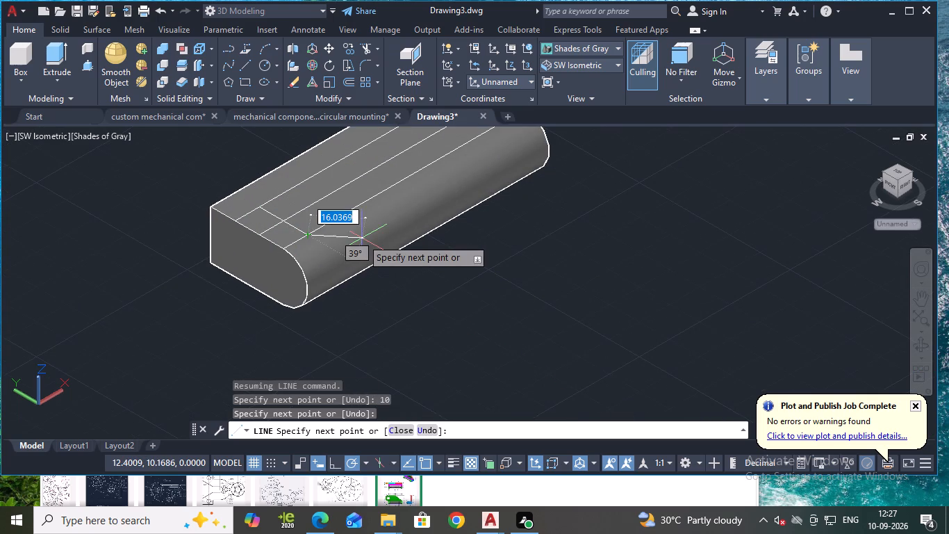
pyautogui.press('Escape')
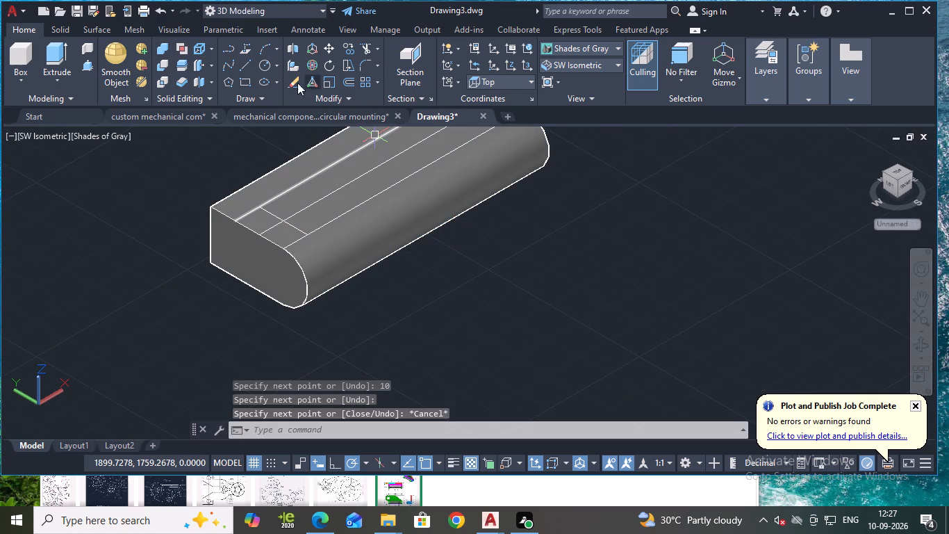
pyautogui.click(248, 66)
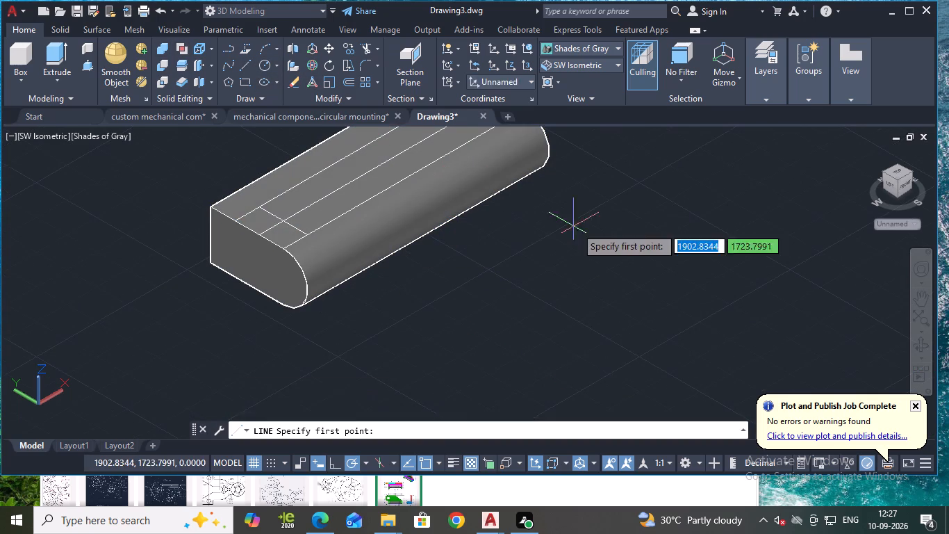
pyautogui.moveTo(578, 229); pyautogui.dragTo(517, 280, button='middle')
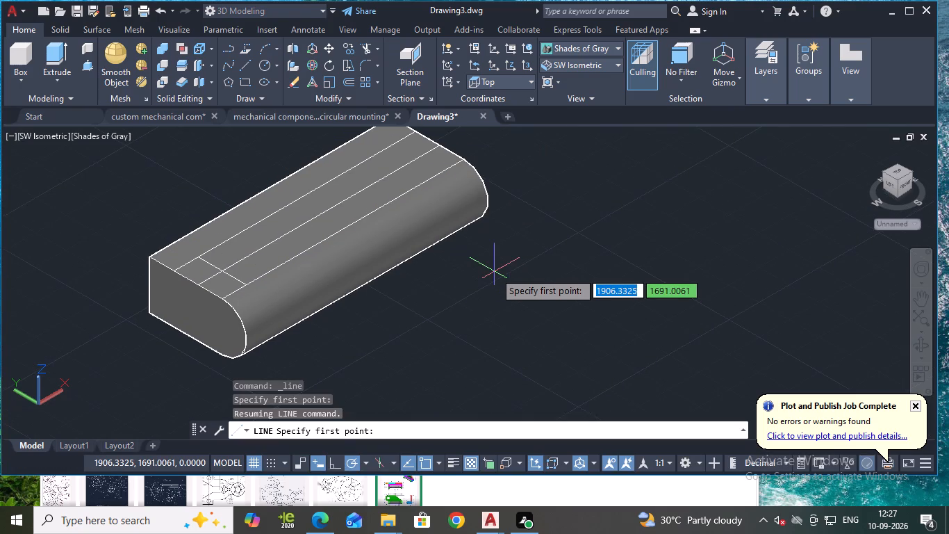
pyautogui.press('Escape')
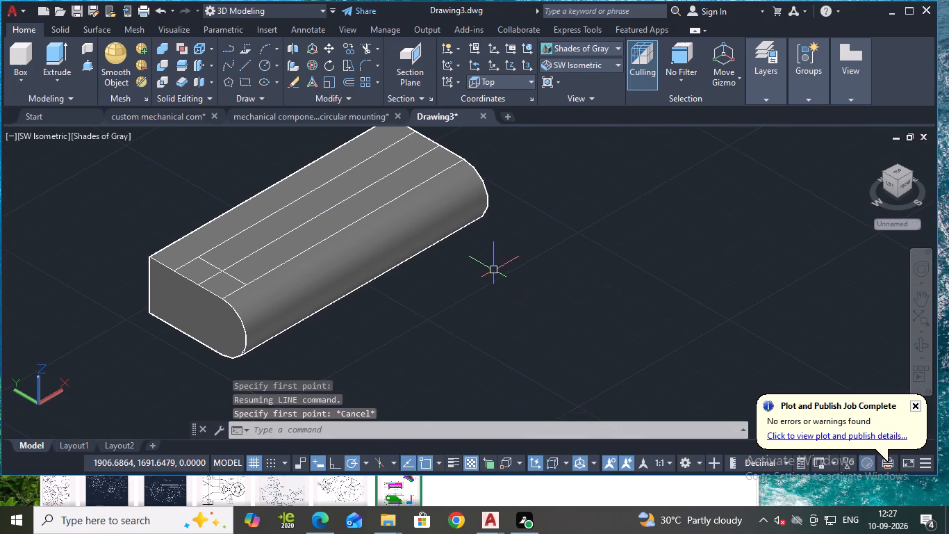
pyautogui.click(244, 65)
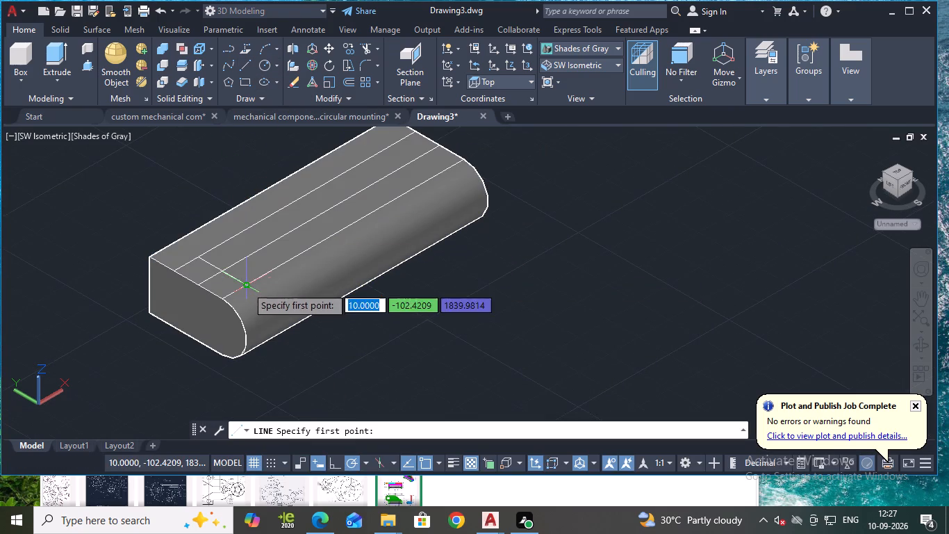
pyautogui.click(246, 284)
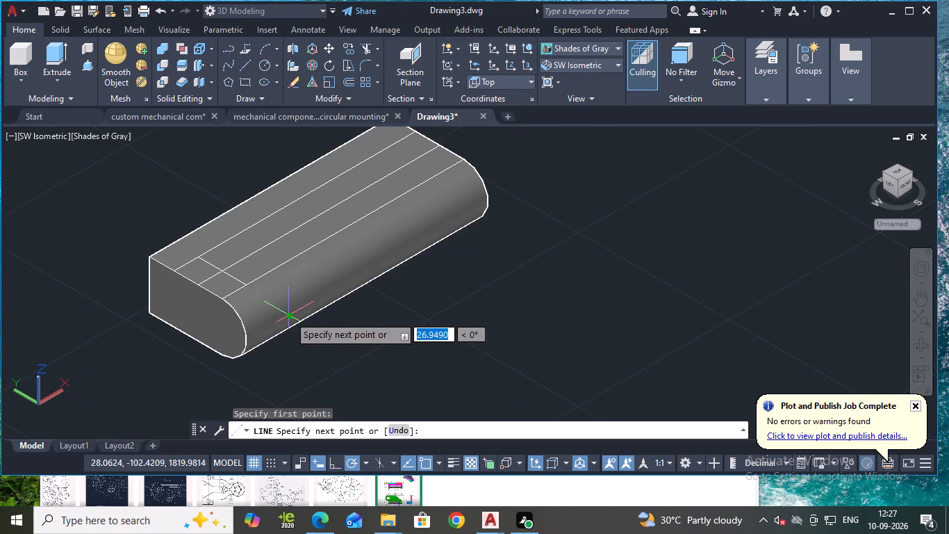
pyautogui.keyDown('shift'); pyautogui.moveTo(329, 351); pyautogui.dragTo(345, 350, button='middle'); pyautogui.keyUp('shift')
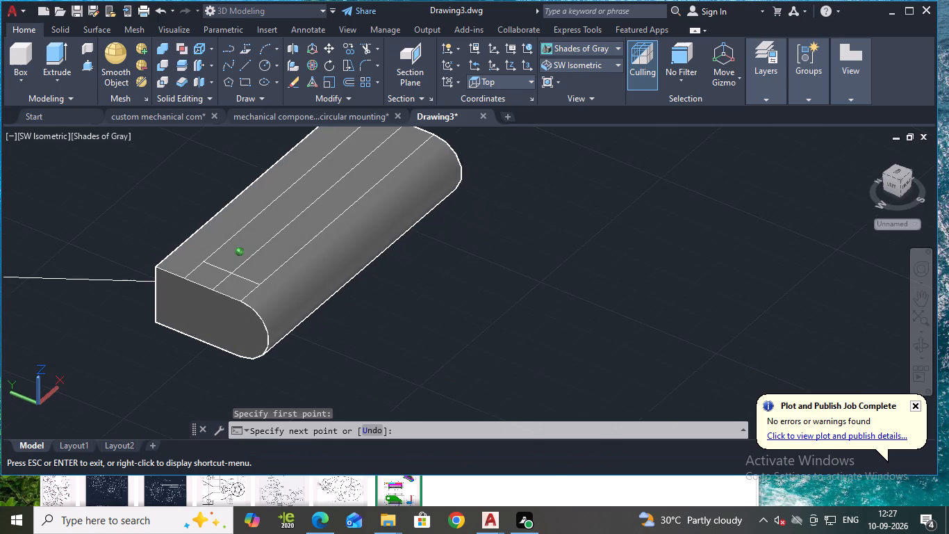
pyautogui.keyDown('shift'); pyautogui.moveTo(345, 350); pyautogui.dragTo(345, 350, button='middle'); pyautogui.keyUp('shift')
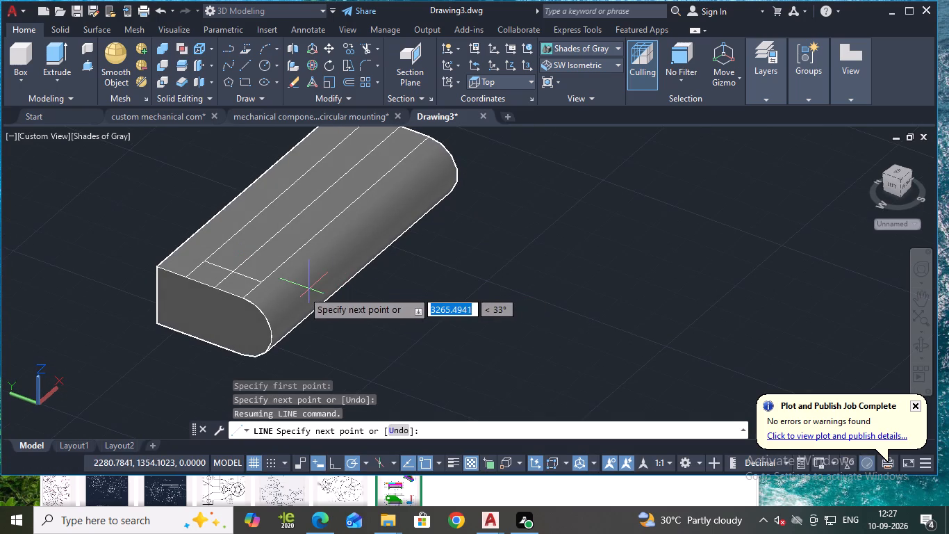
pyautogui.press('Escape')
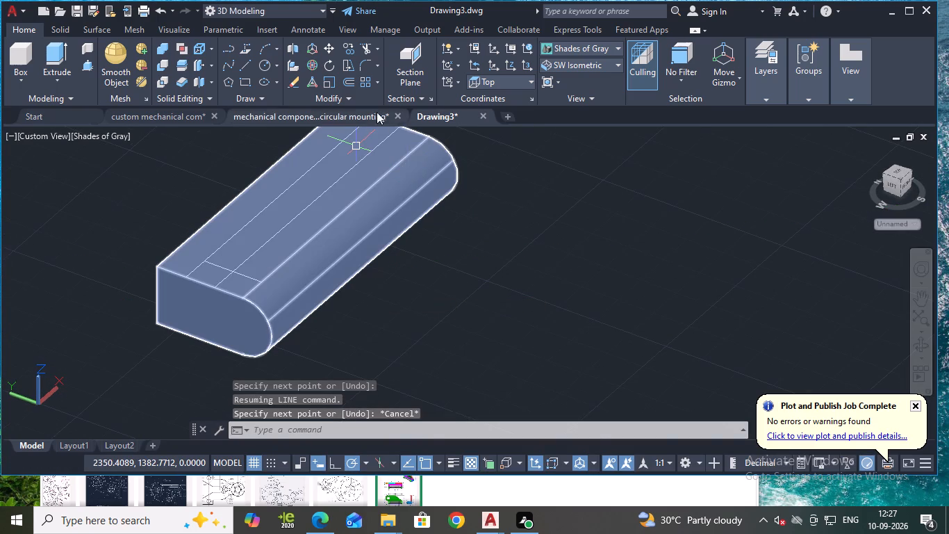
# Extend a line chain from the cross line's end about 38 outward past the rounded side, and about 96 parallel to the solid's length.
pyautogui.click(246, 67)
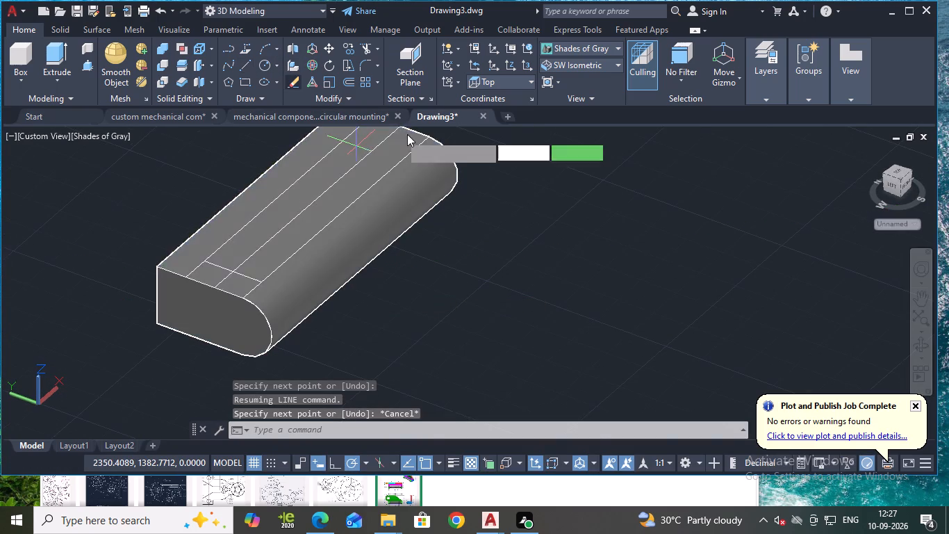
pyautogui.click(263, 284)
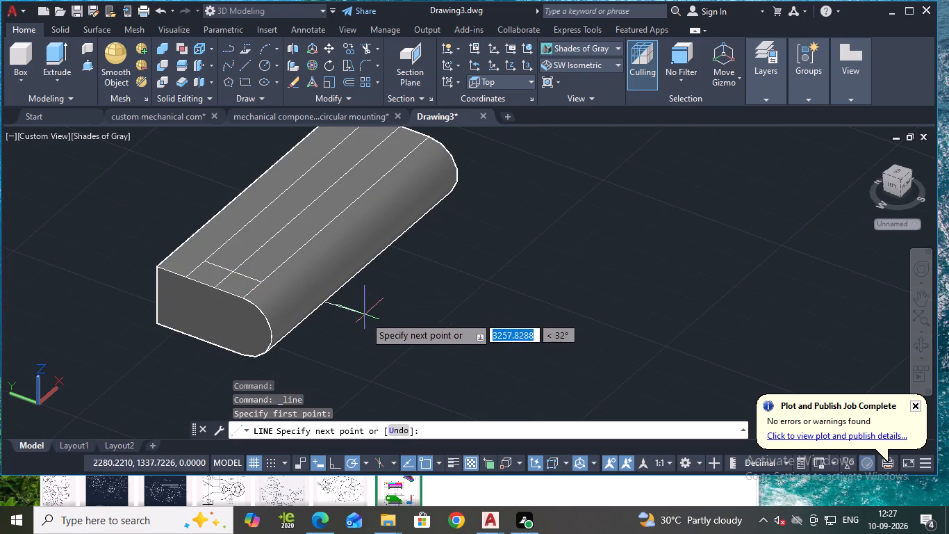
pyautogui.click(372, 321)
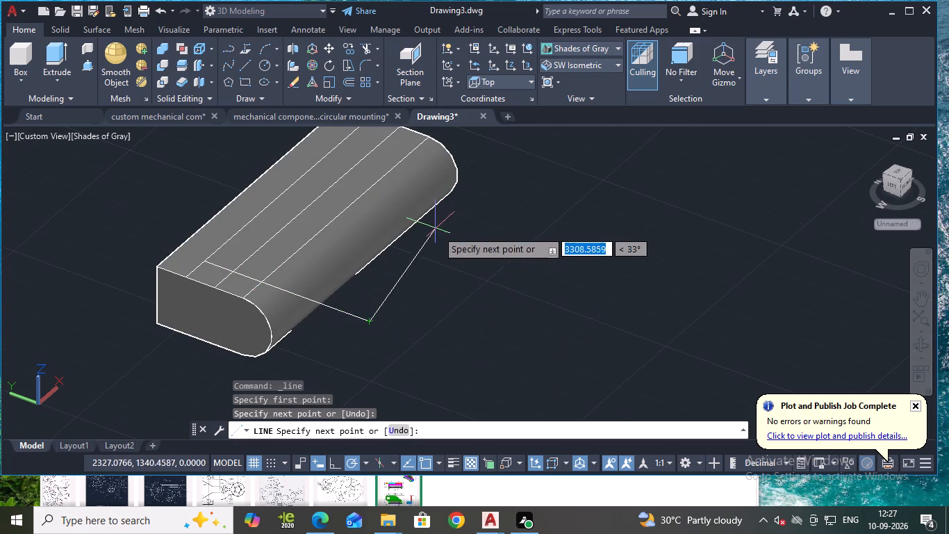
pyautogui.click(546, 167)
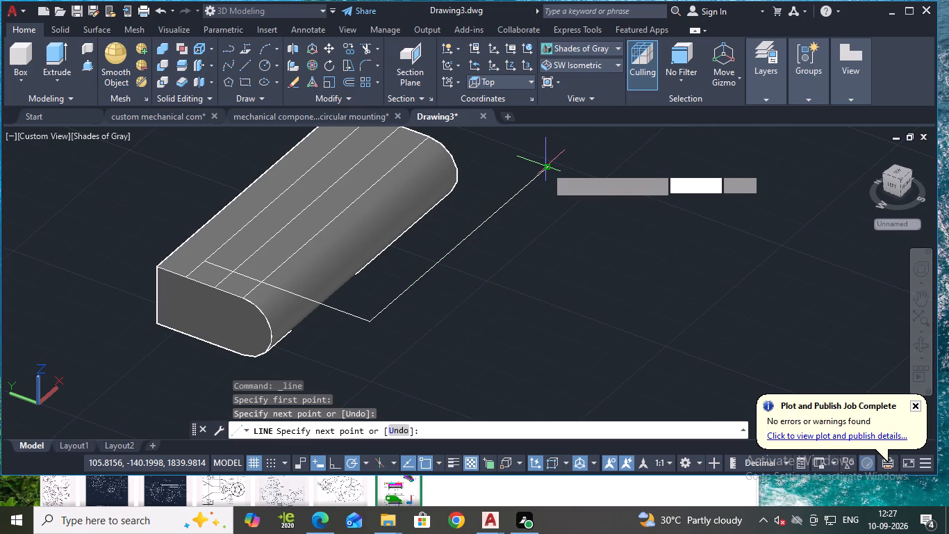
pyautogui.press('Escape')
pyautogui.moveTo(577, 240); pyautogui.dragTo(549, 275, button='middle')
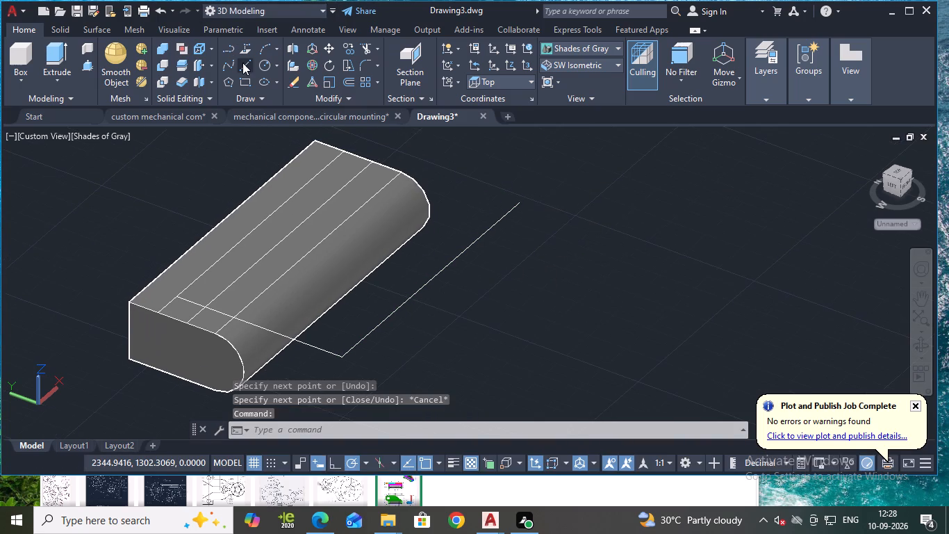
# Draw a line chain from the strip's far-end corner nearer the rounded side, 10 back along the strip and about 66 outward across the long line.
pyautogui.click(242, 63)
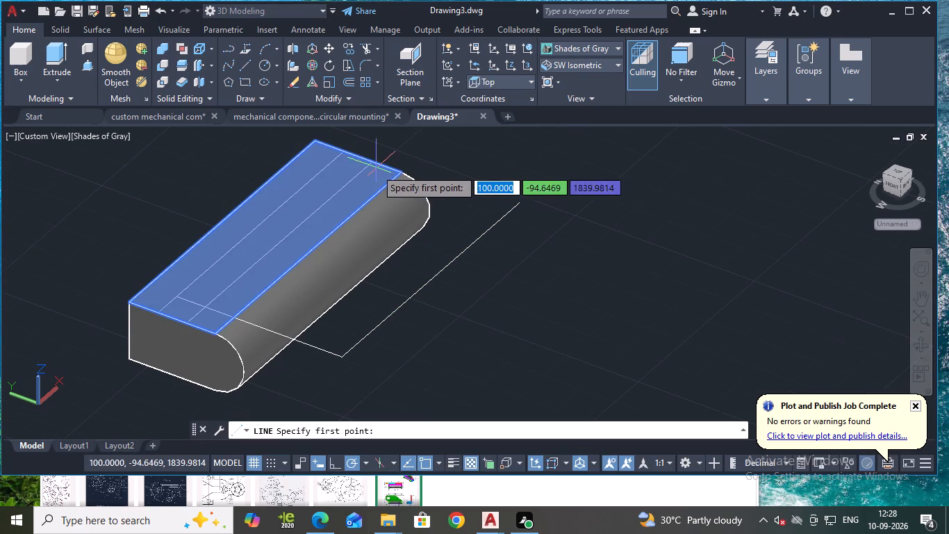
pyautogui.click(372, 162)
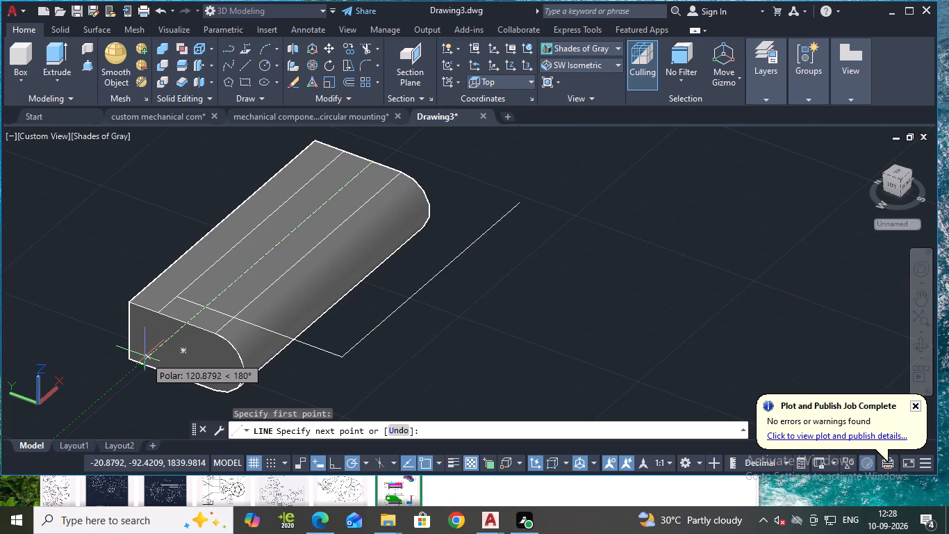
pyautogui.write('10')
pyautogui.press('Return')
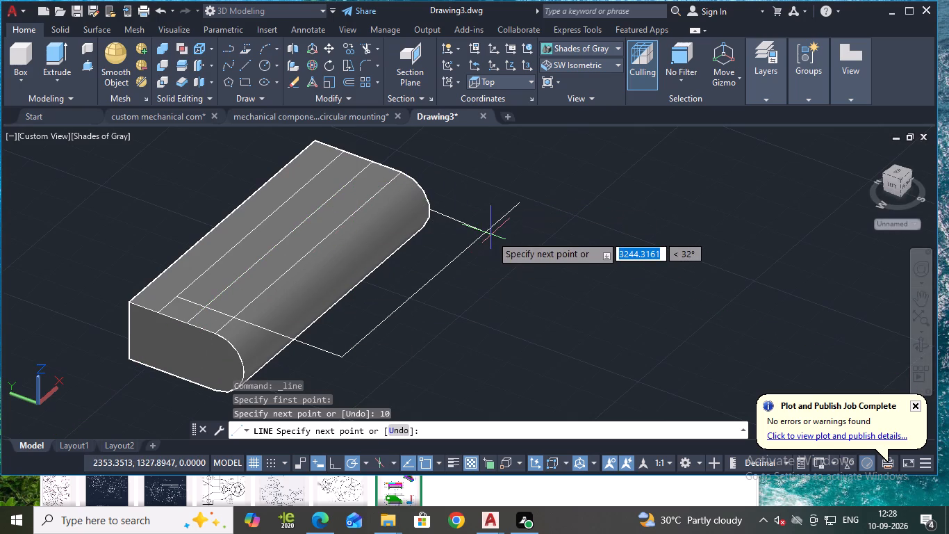
pyautogui.click(545, 247)
pyautogui.press('Escape')
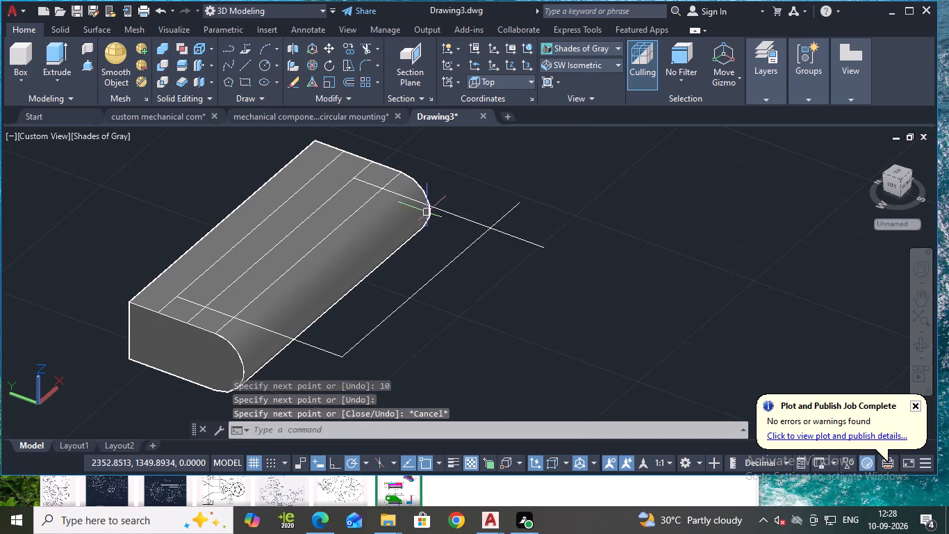
pyautogui.press('Escape')
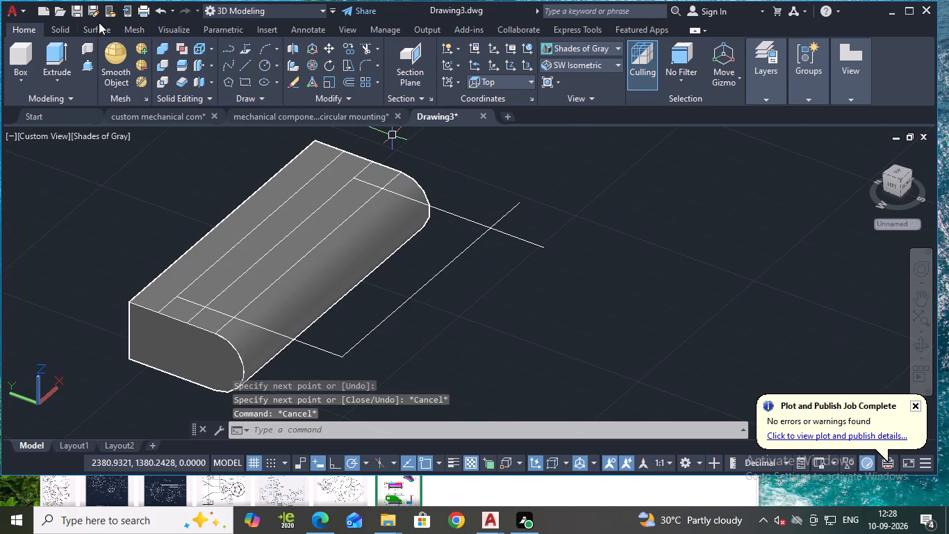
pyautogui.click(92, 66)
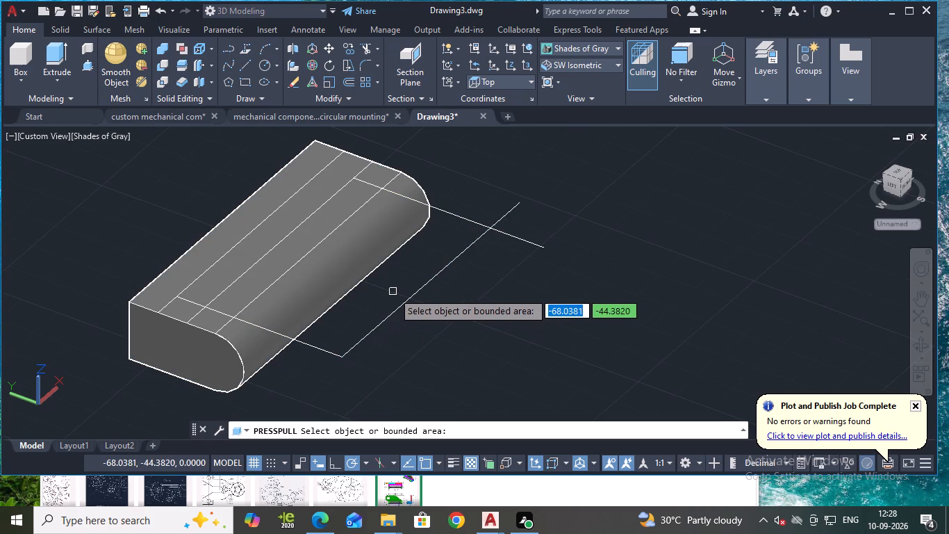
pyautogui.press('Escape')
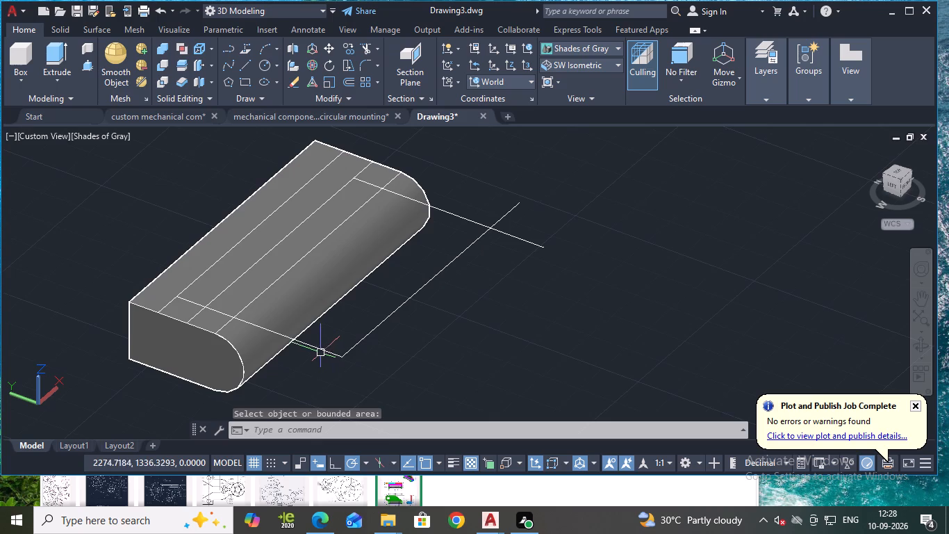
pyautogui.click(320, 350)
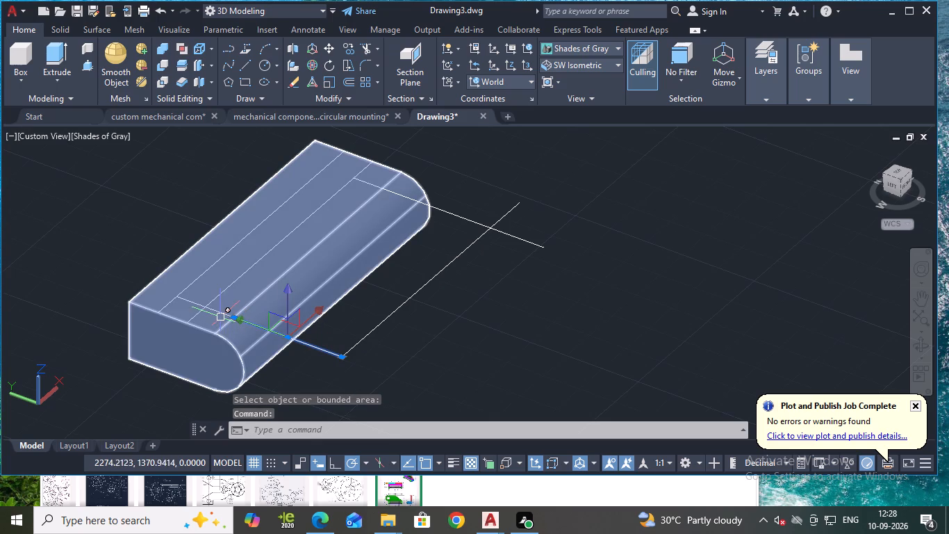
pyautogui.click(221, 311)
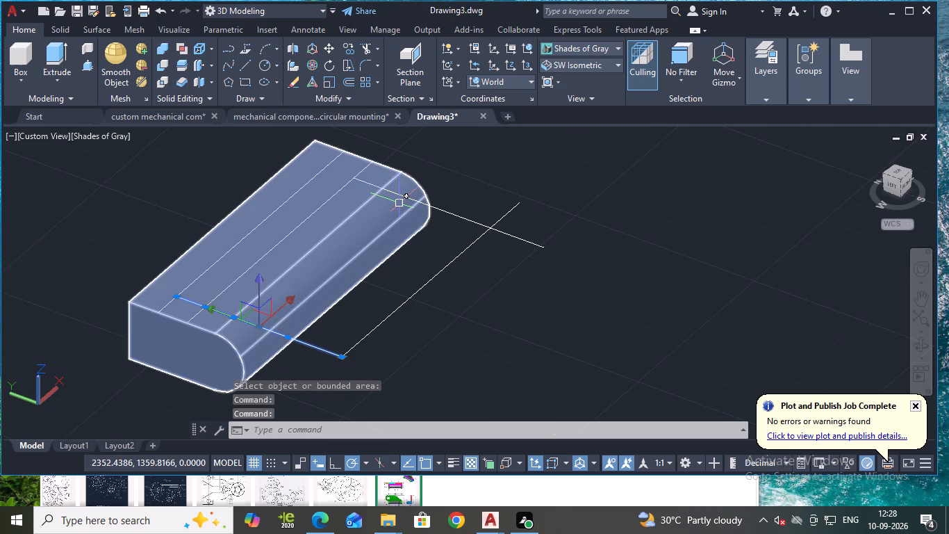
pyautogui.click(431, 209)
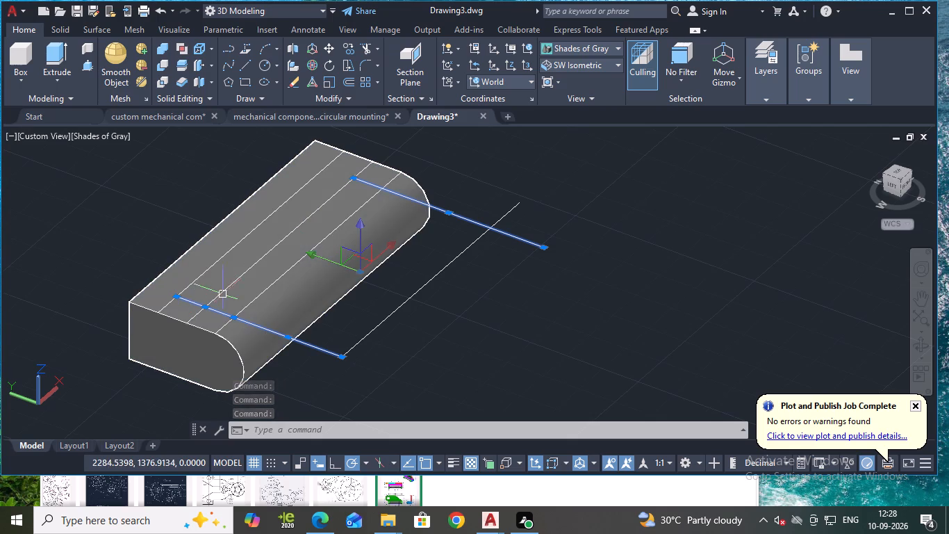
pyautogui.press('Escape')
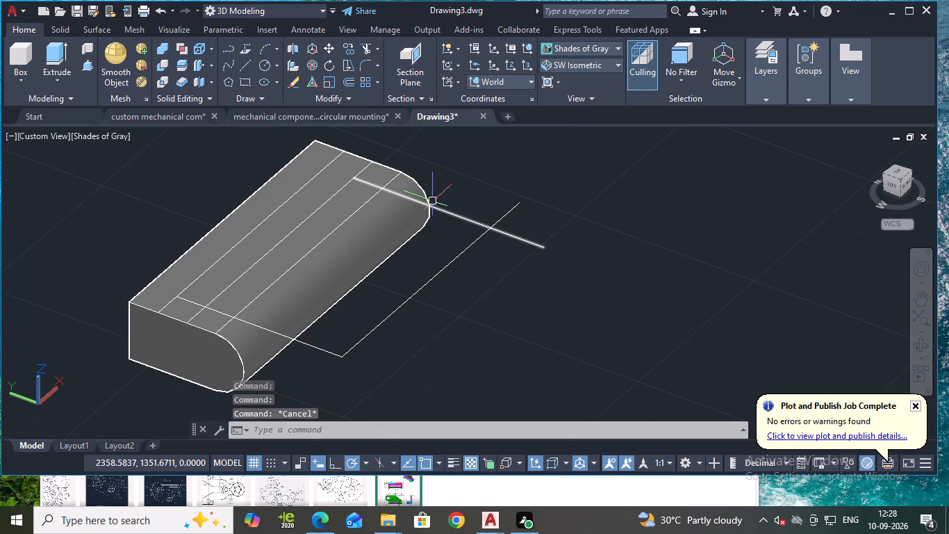
# Lengthen the far cross line by 10 at its inner end, reaching the strip's edge away from the rounded side.
pyautogui.click(452, 216)
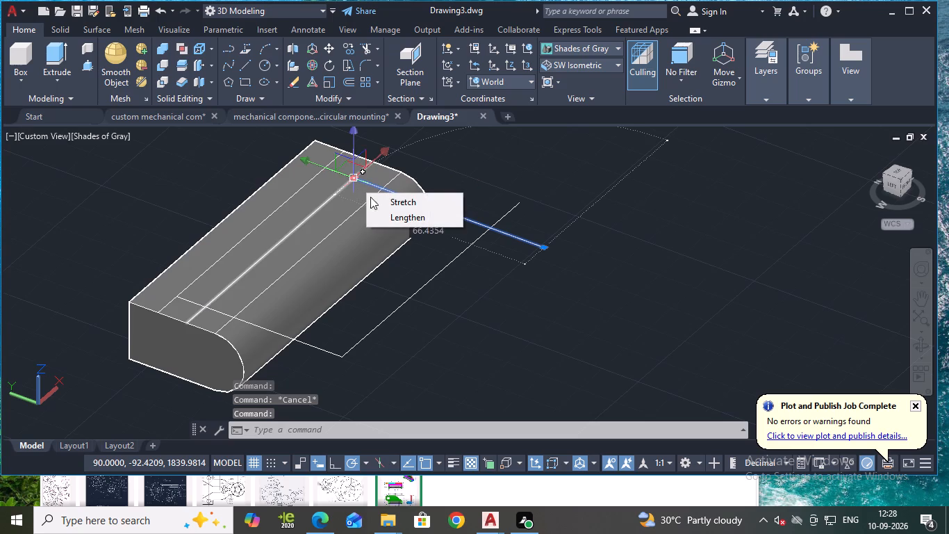
pyautogui.click(382, 212)
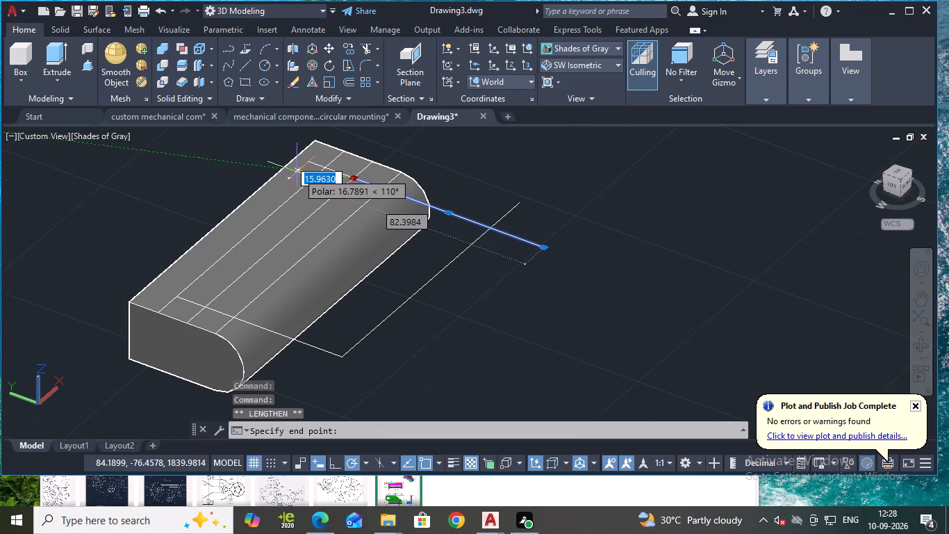
pyautogui.write('10')
pyautogui.press('Return')
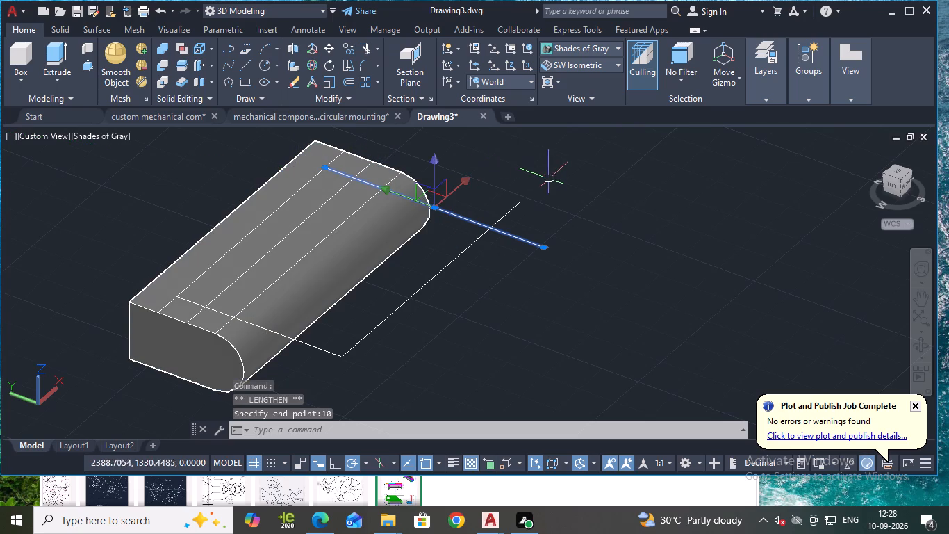
pyautogui.press('Escape')
# Switch the visual style to 2D Wireframe.
pyautogui.click(579, 47)
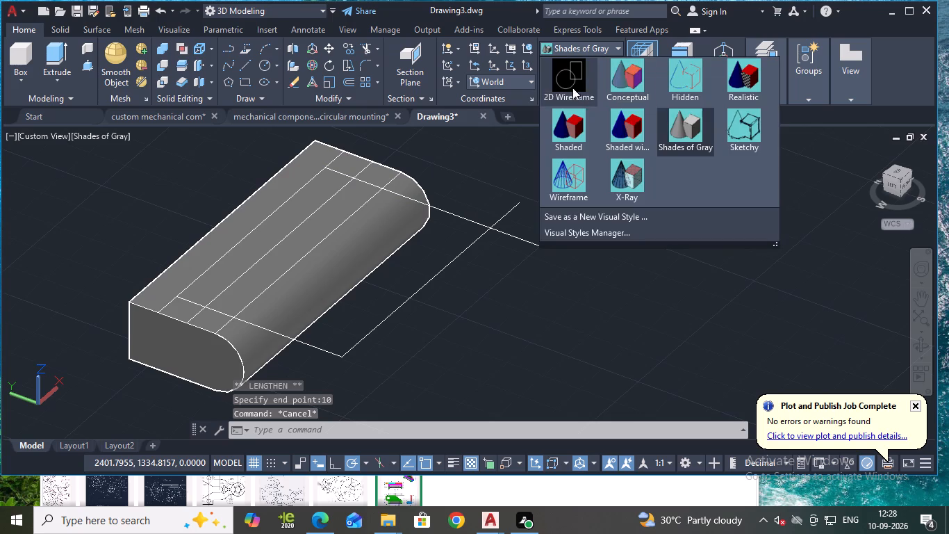
pyautogui.click(569, 76)
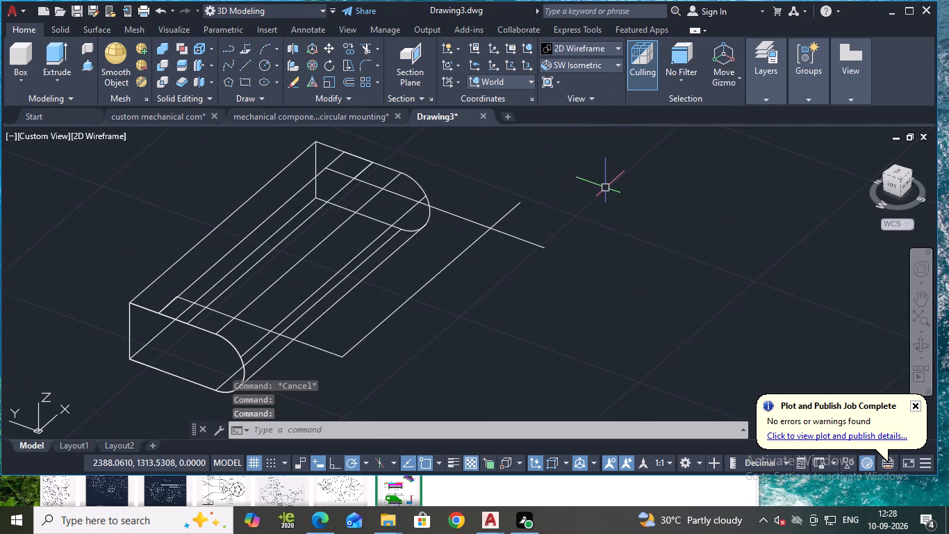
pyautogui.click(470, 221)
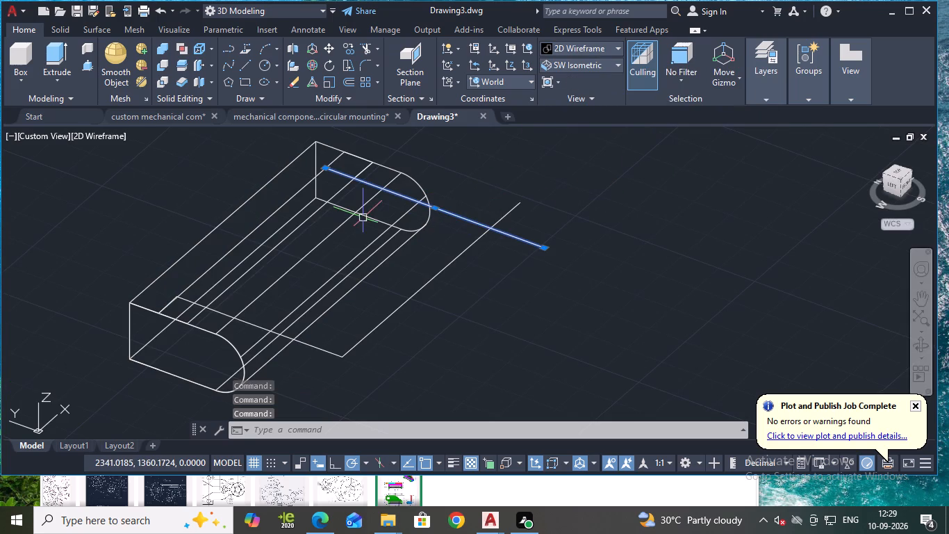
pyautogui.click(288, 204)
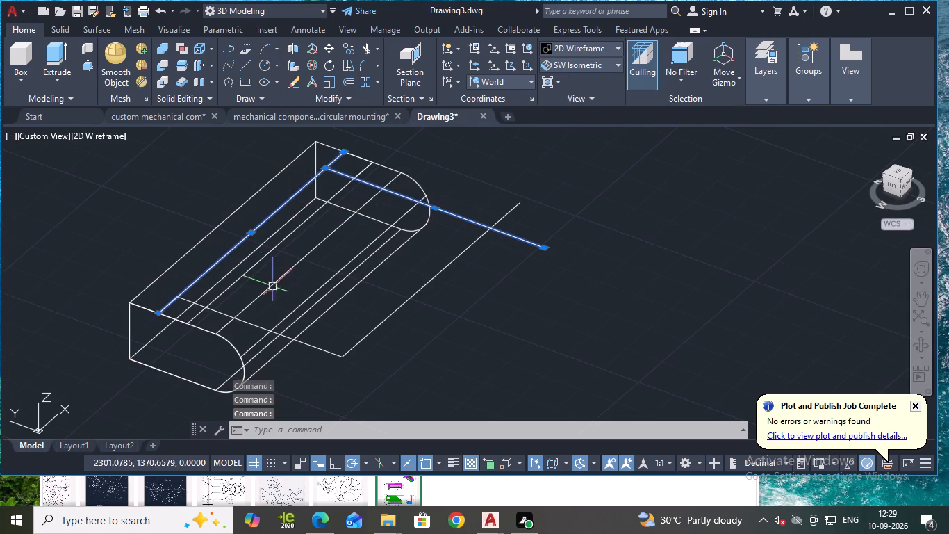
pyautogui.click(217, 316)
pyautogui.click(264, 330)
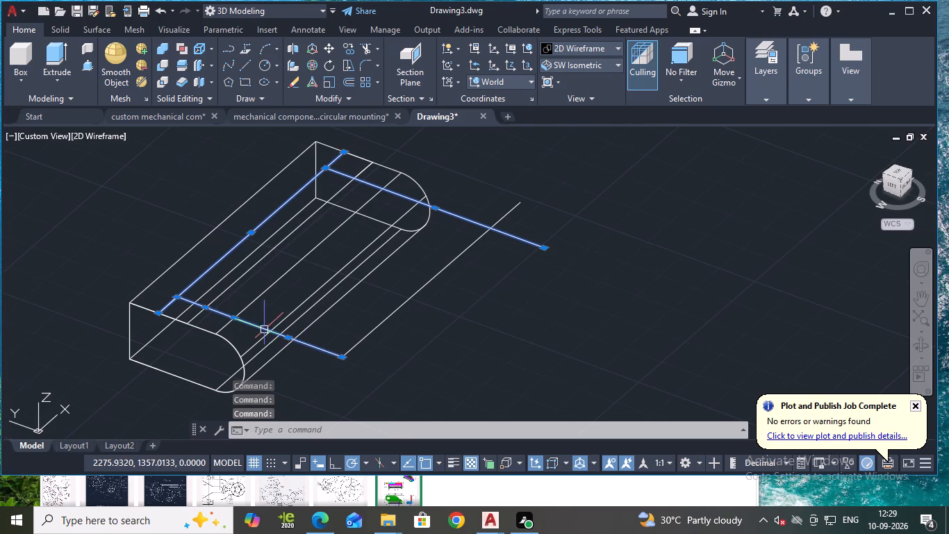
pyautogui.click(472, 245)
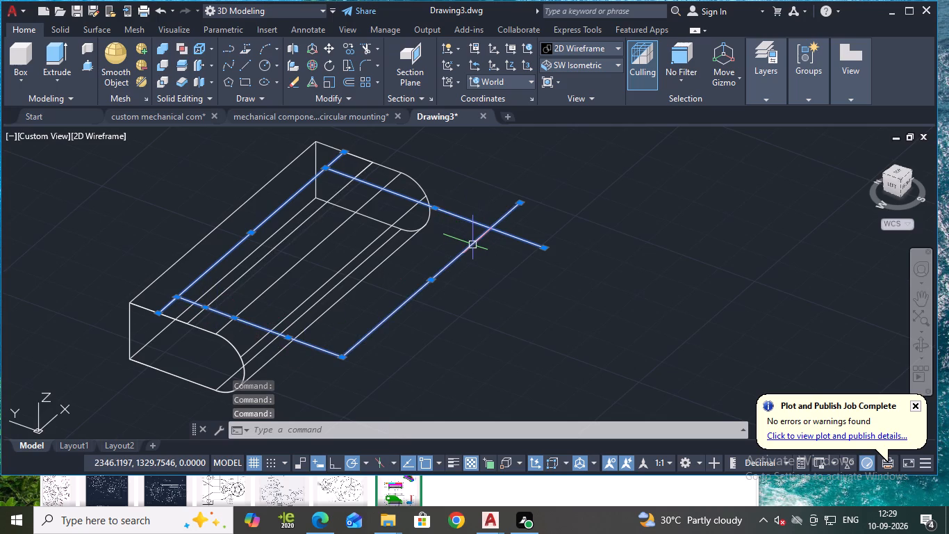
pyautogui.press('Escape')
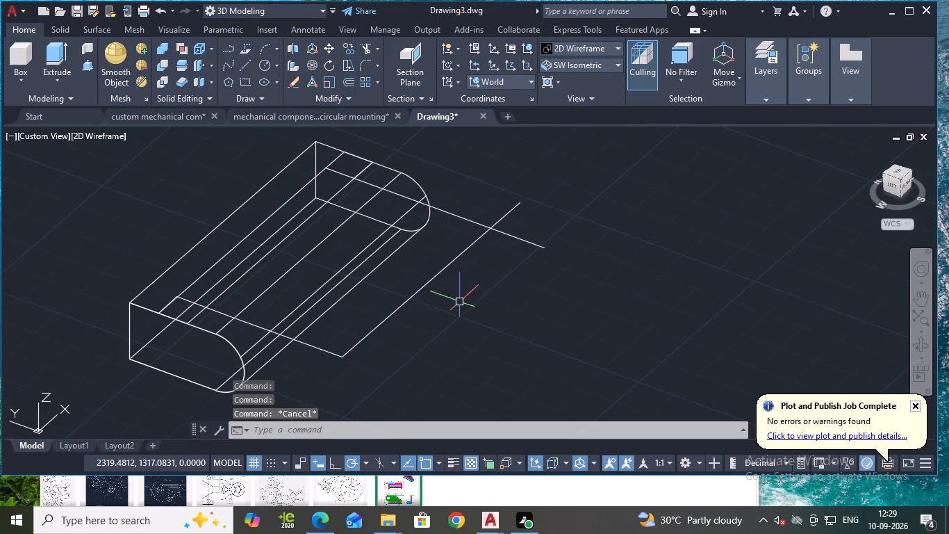
# Trim the duplicate near-end stub, the strip edge's far-end stub, and both overhangs where the far cross line meets the long outer line.
pyautogui.write('tr')
pyautogui.press('Return')
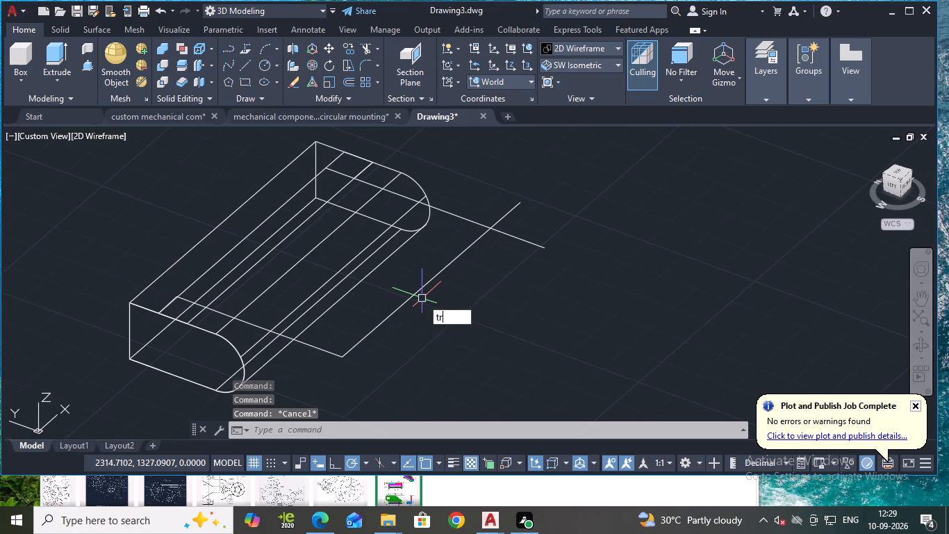
pyautogui.click(169, 305)
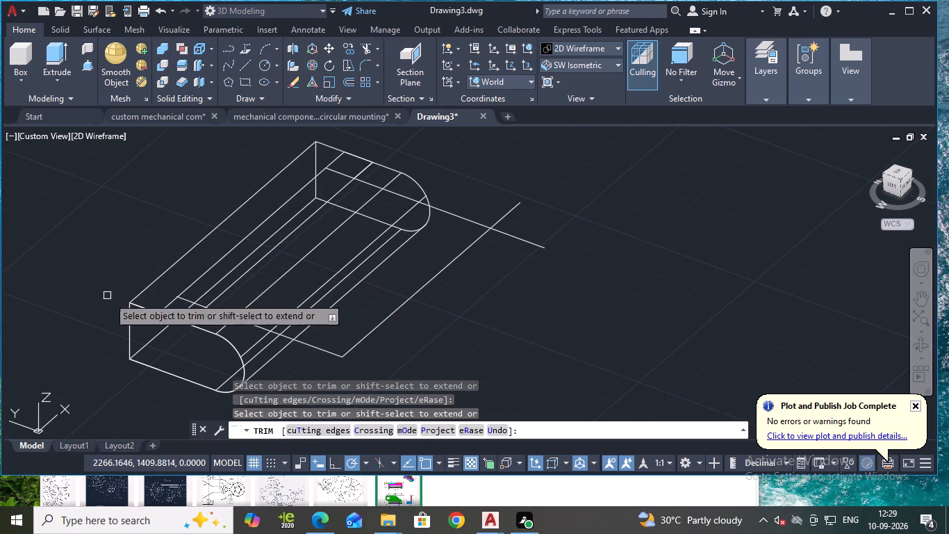
pyautogui.scroll(2, 189, 293)
pyautogui.scroll(-2, 261, 286)
pyautogui.press('Escape')
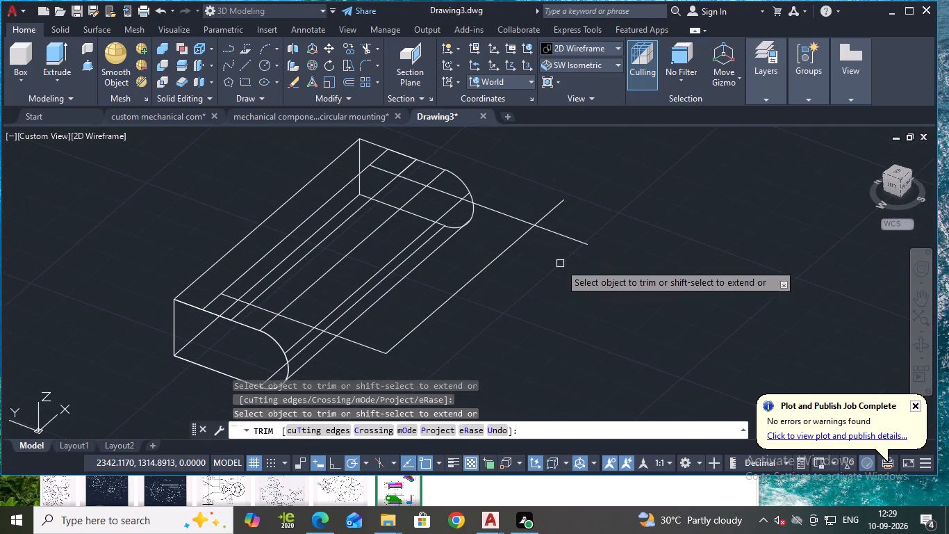
pyautogui.press('space')
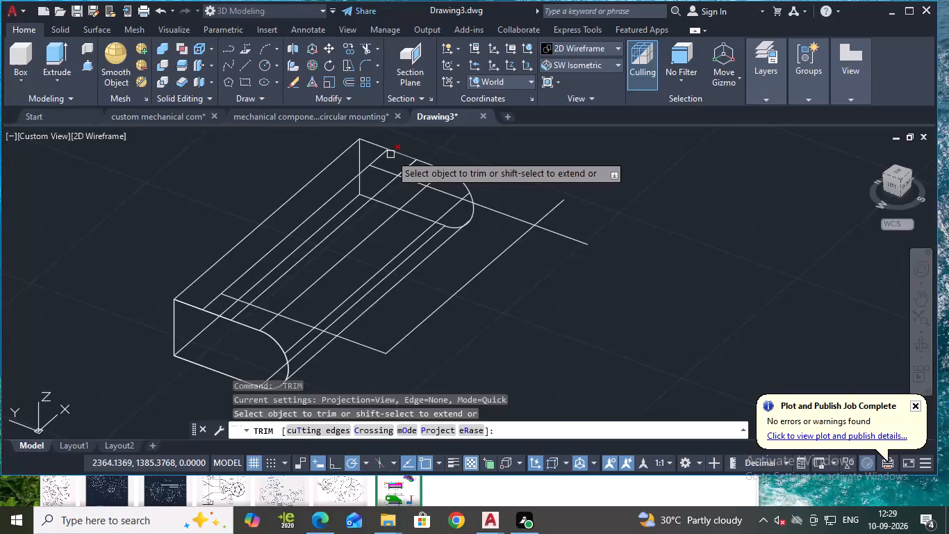
pyautogui.click(378, 154)
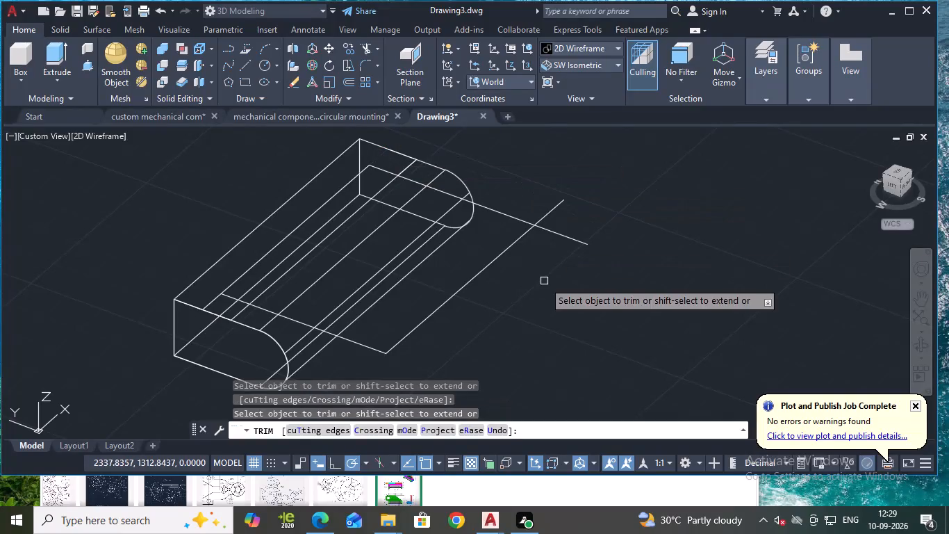
pyautogui.click(556, 234)
pyautogui.click(545, 215)
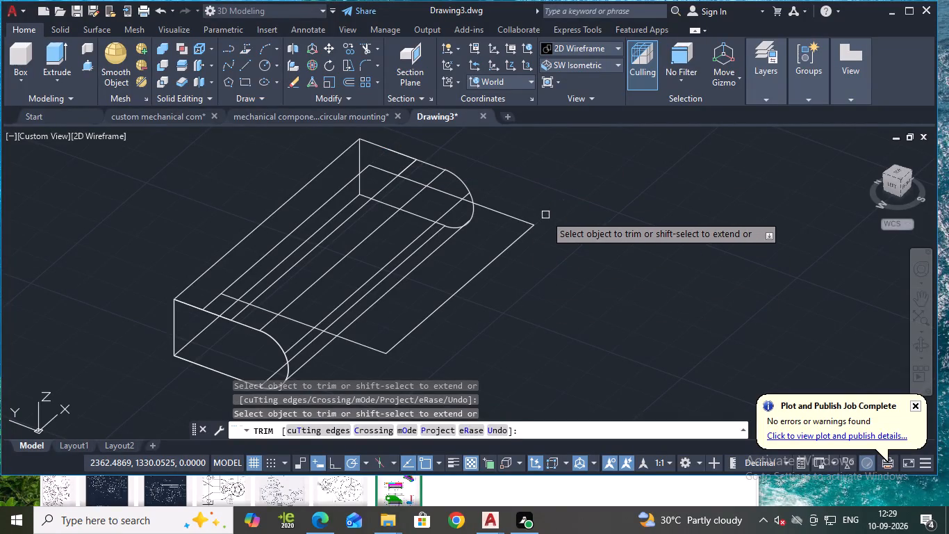
pyautogui.press('Escape')
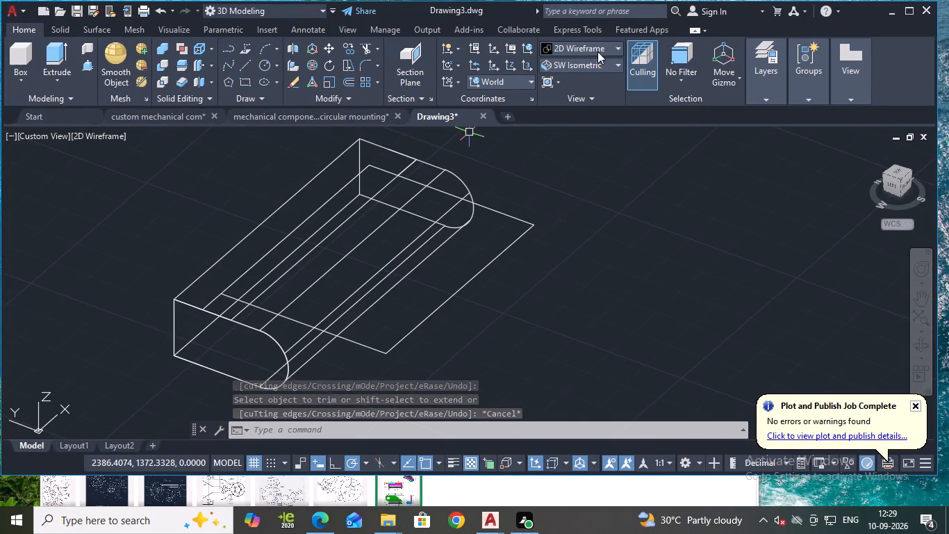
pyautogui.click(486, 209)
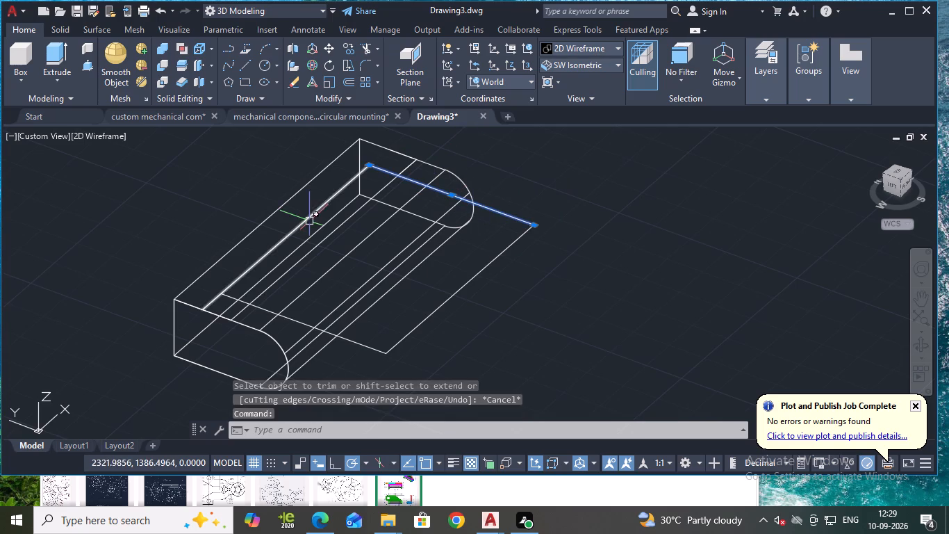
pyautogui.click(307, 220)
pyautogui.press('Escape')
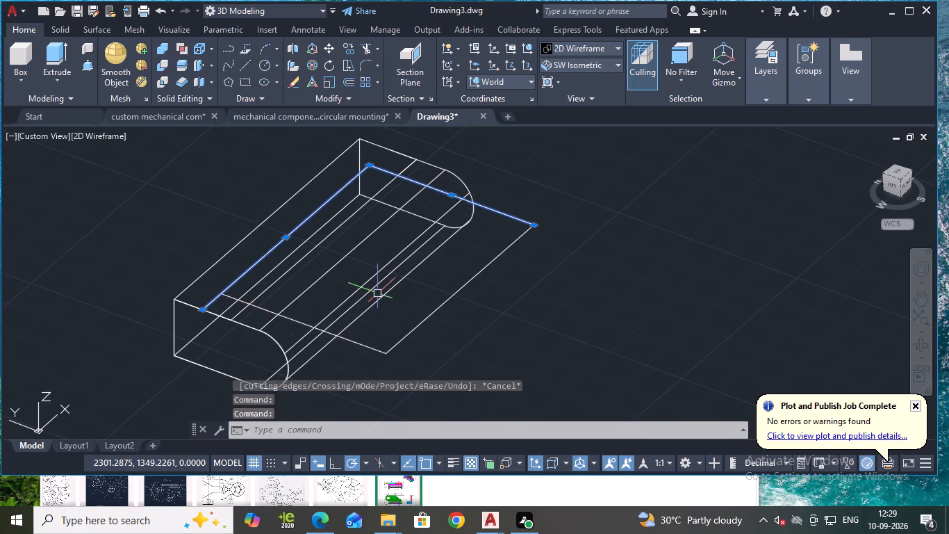
# Trim the strip's outer edge line back to the cross line at the solid's near end.
pyautogui.write('tr')
pyautogui.press('Return')
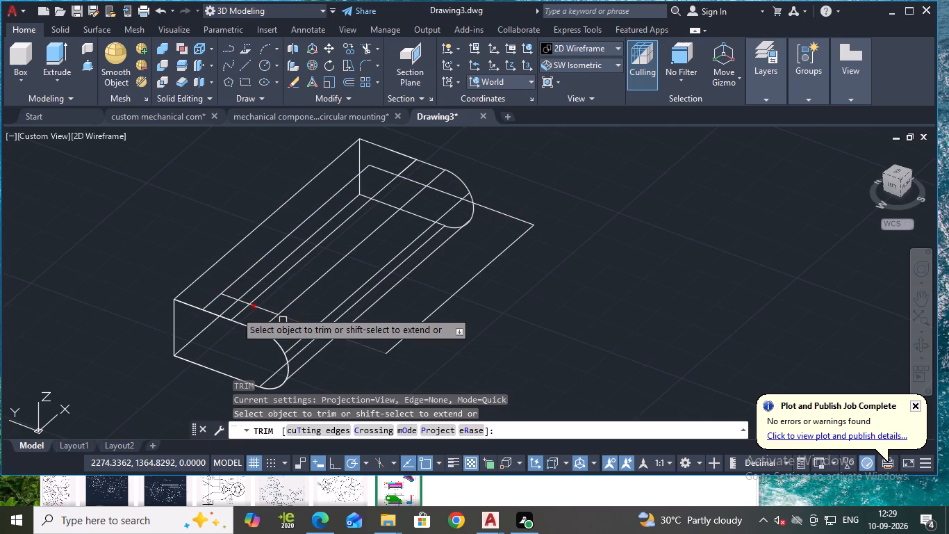
pyautogui.click(213, 302)
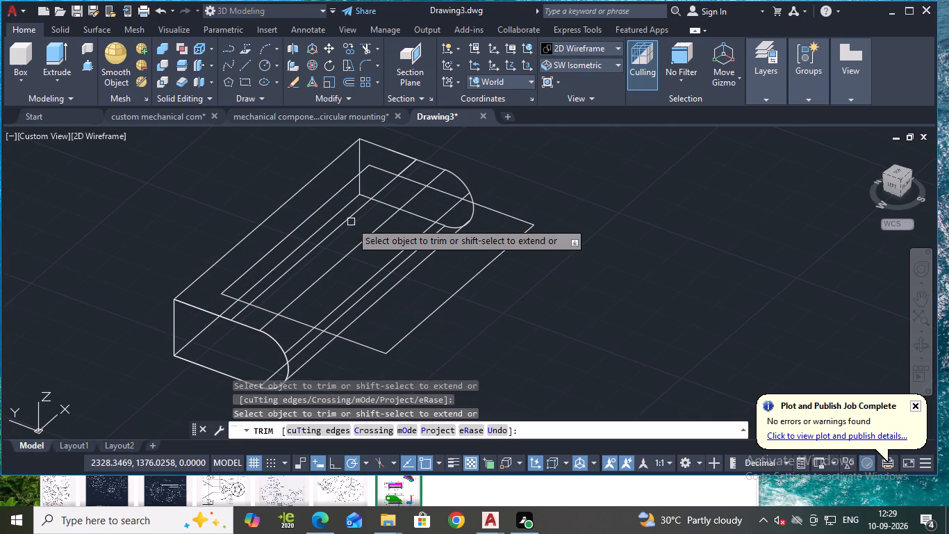
pyautogui.press('Escape')
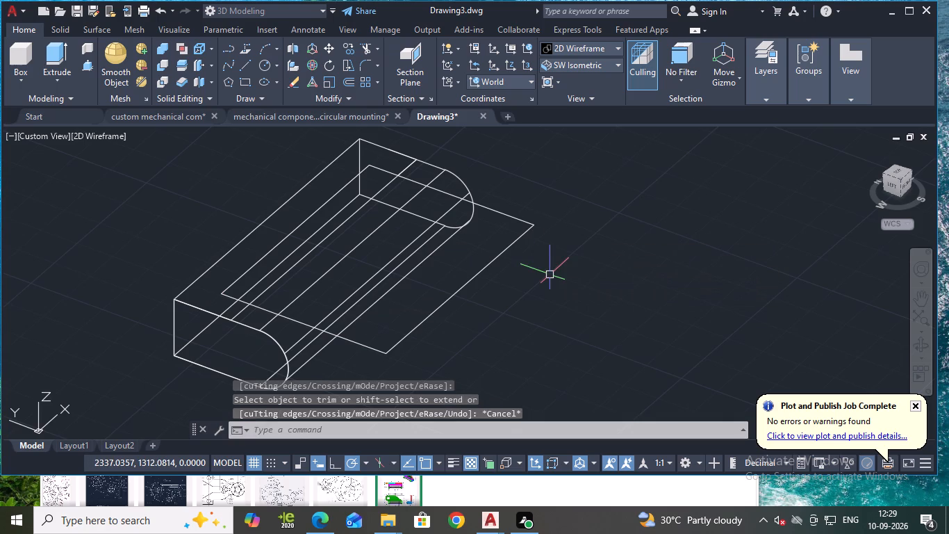
pyautogui.press('t')
pyautogui.press('Escape')
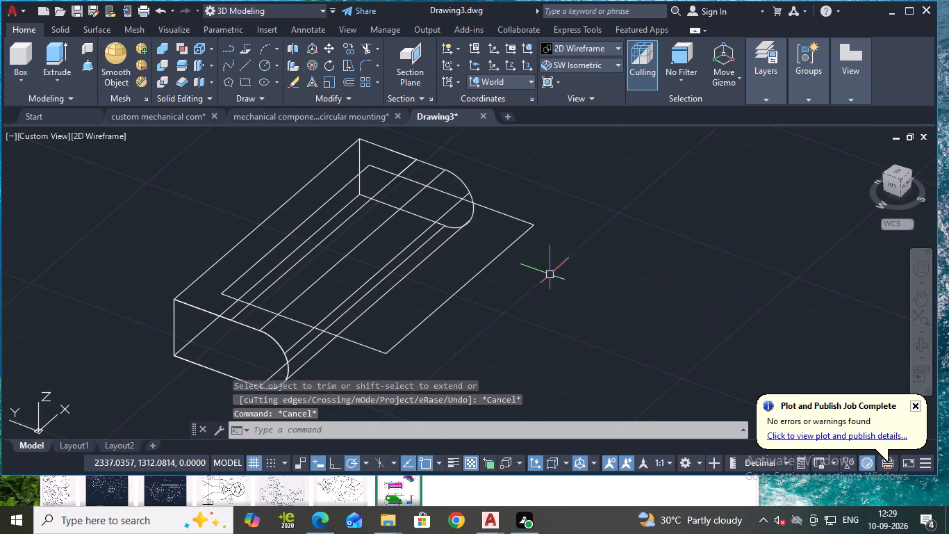
# Join the five segments of the rectangular outline across the top face and past the rounded side into one polyline.
pyautogui.click(506, 216)
pyautogui.click(305, 222)
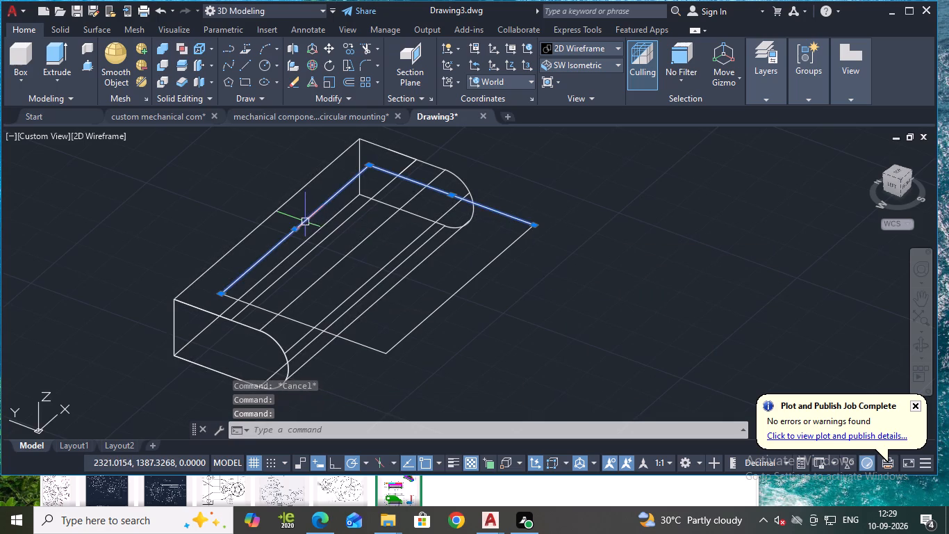
pyautogui.click(372, 353)
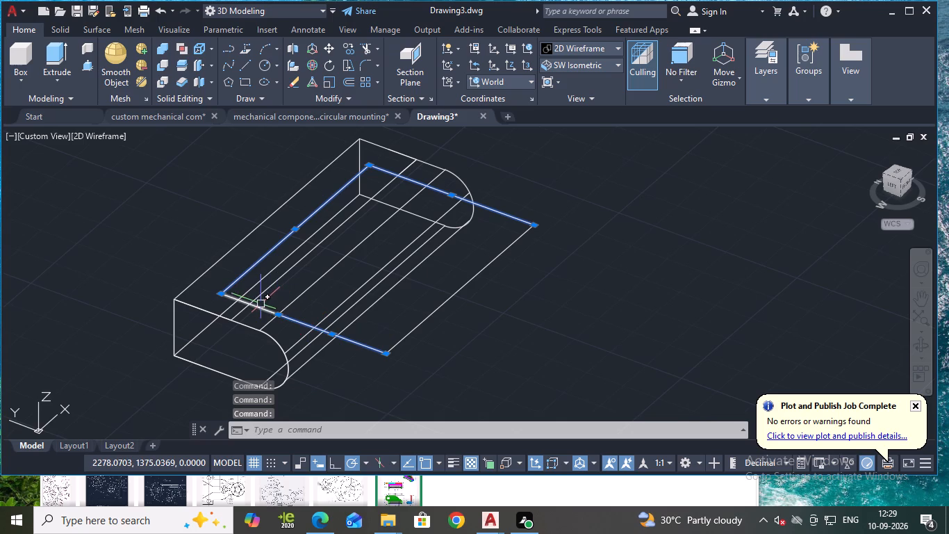
pyautogui.click(261, 304)
pyautogui.click(427, 321)
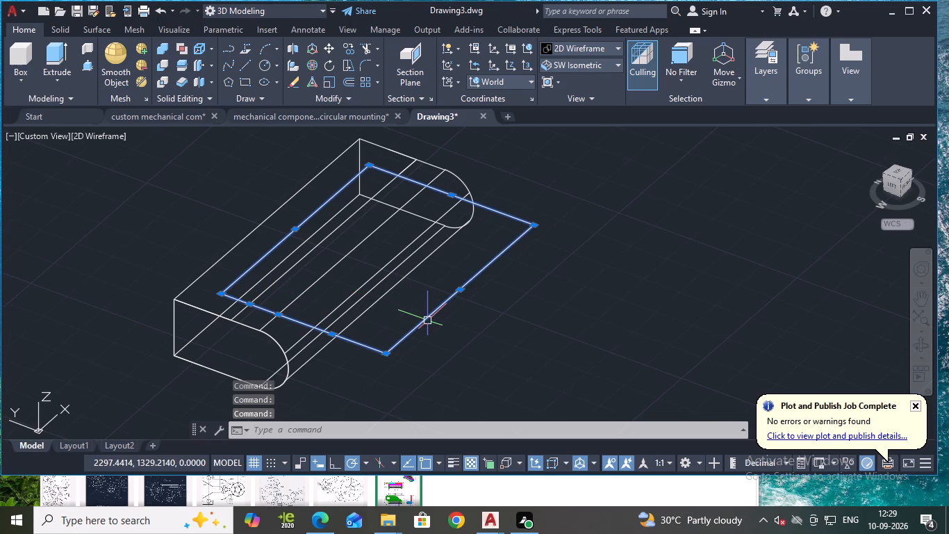
pyautogui.press('j')
pyautogui.press('Return')
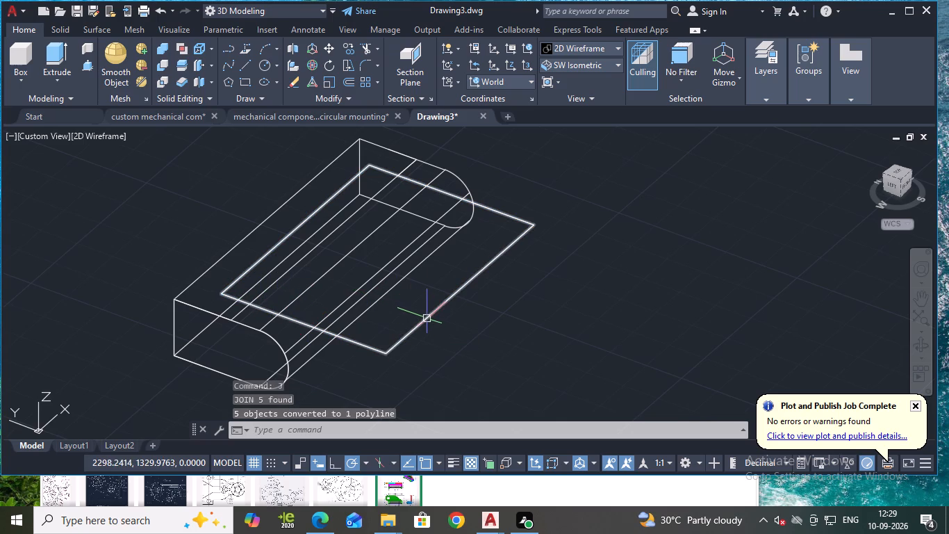
# Switch the visual style to Shades of Gray.
pyautogui.click(577, 47)
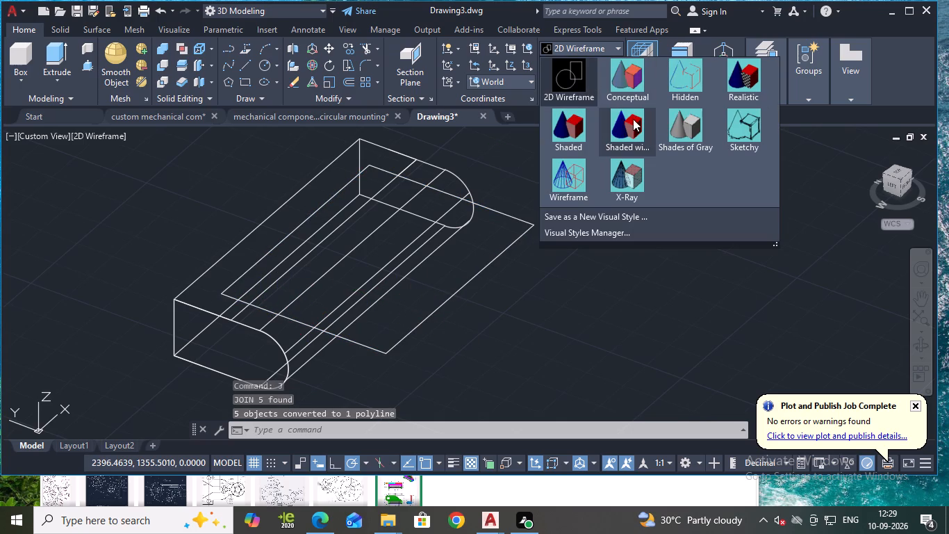
pyautogui.click(690, 133)
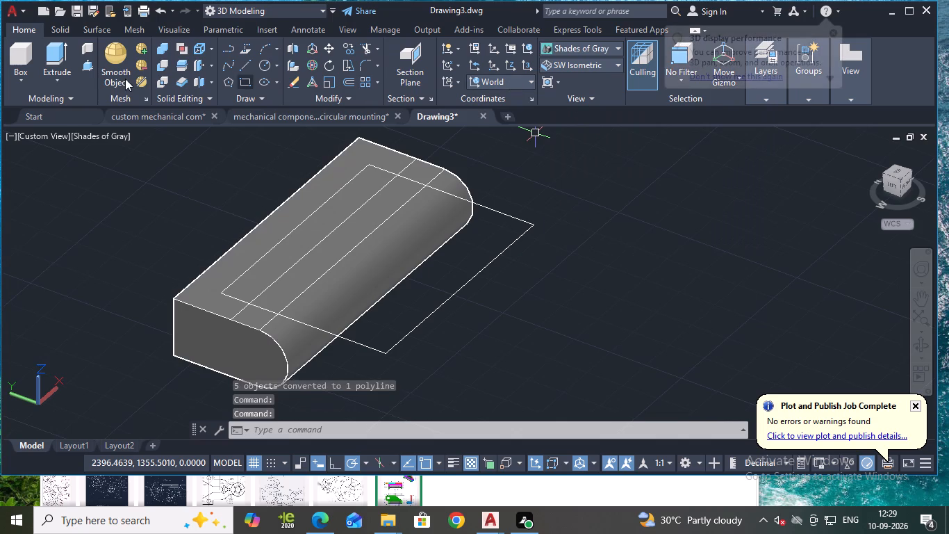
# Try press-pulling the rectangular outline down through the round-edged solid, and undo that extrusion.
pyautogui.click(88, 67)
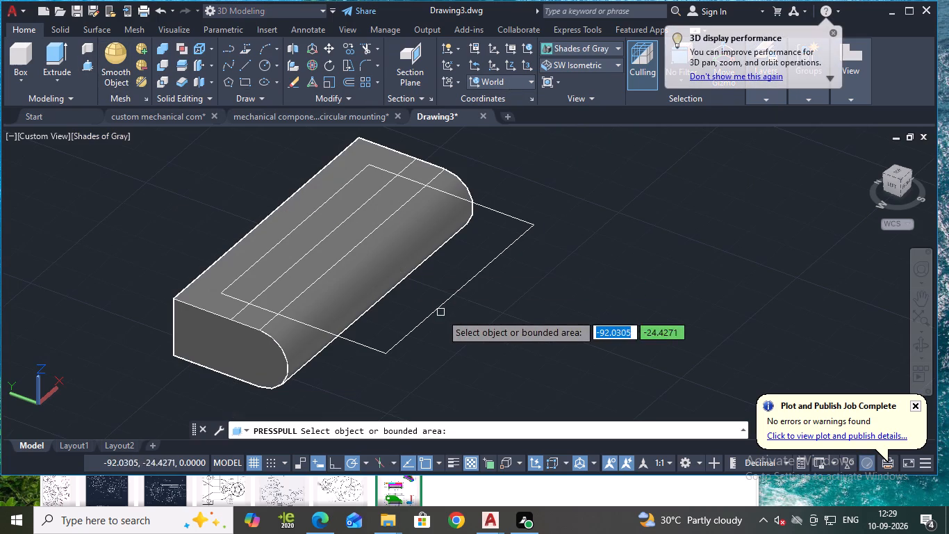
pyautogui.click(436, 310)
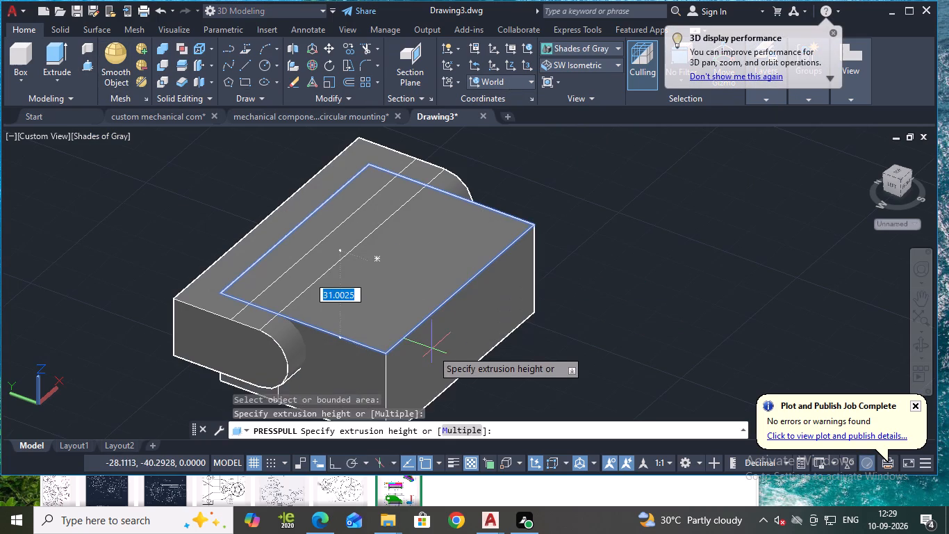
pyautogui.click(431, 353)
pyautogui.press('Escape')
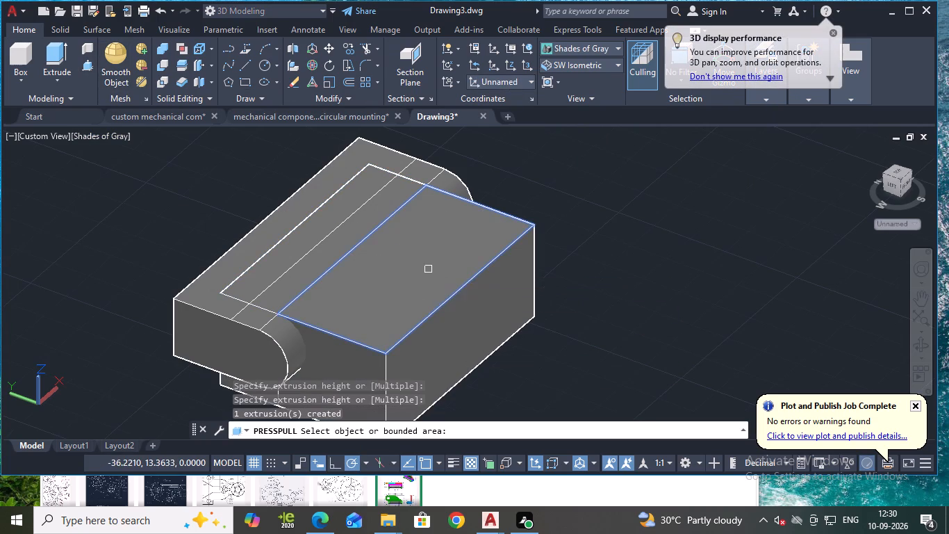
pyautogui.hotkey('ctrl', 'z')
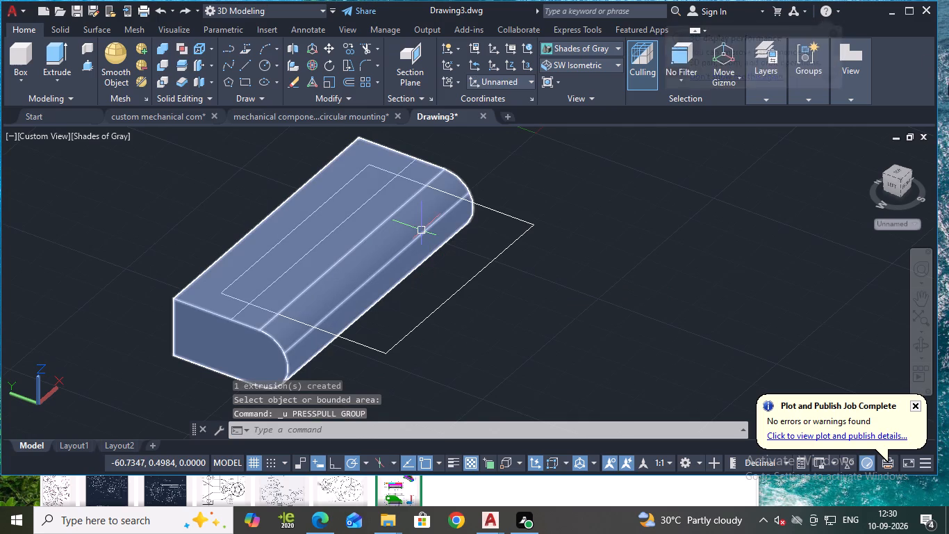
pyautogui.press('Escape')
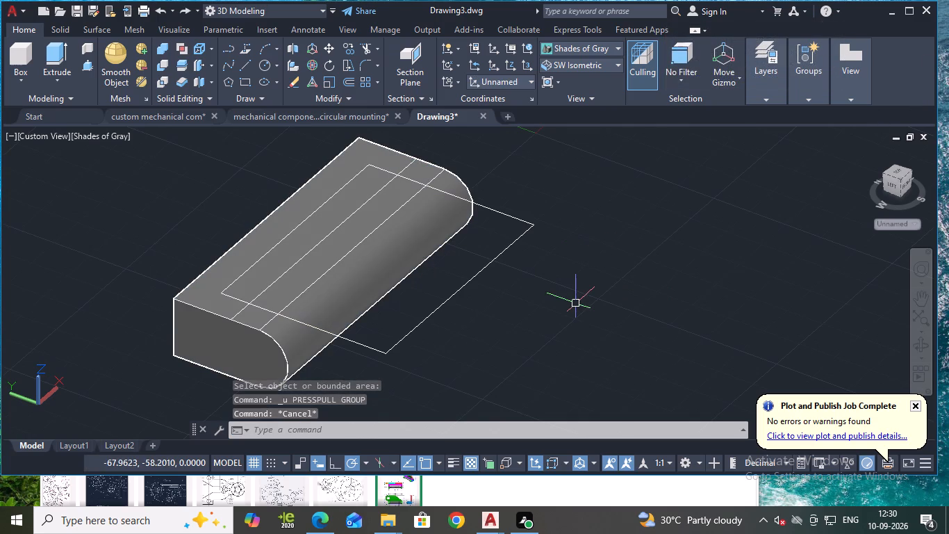
# Press-pull the closed rectangular outline downward through the full thickness of the round-edged solid to form a cutting block.
pyautogui.keyDown('shift'); pyautogui.moveTo(576, 304); pyautogui.dragTo(592, 271, button='middle'); pyautogui.keyUp('shift')
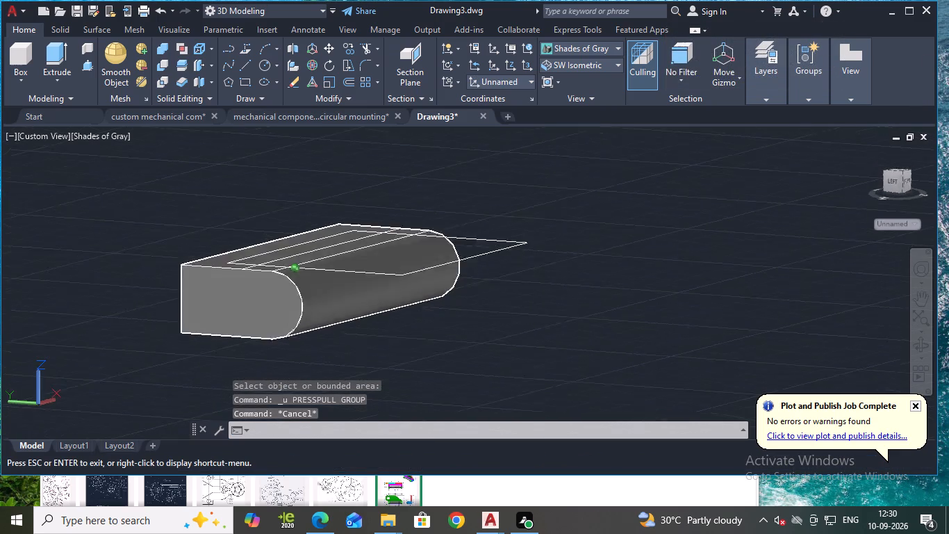
pyautogui.keyDown('shift'); pyautogui.moveTo(592, 271); pyautogui.dragTo(588, 270, button='middle'); pyautogui.keyUp('shift')
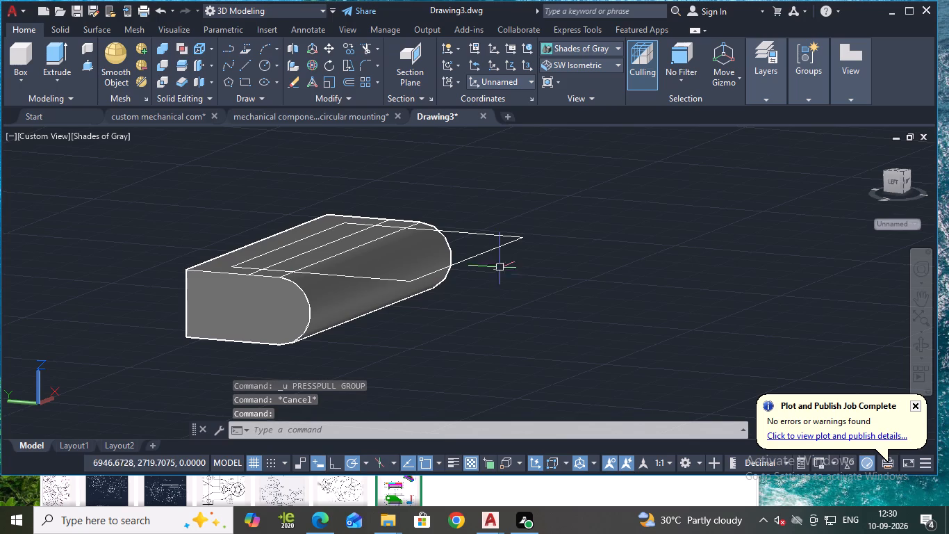
pyautogui.click(82, 70)
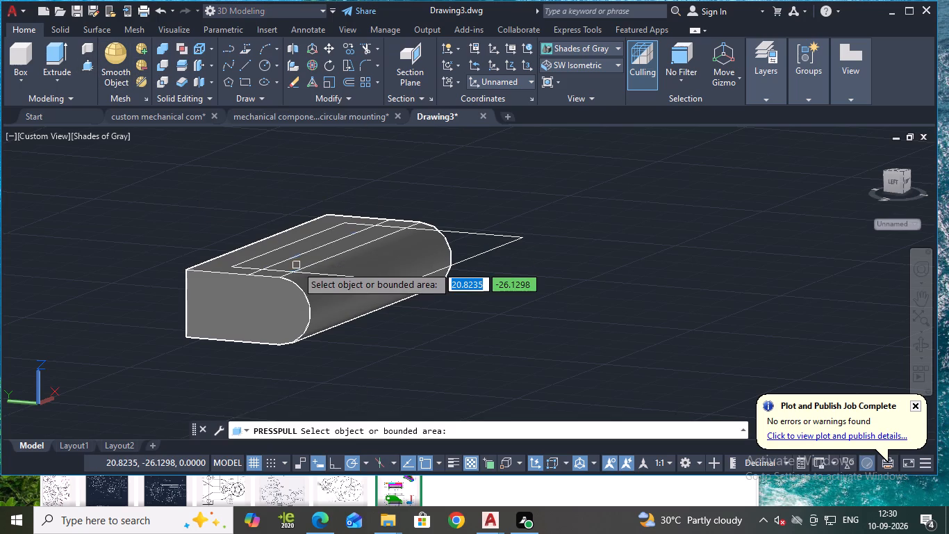
pyautogui.click(331, 277)
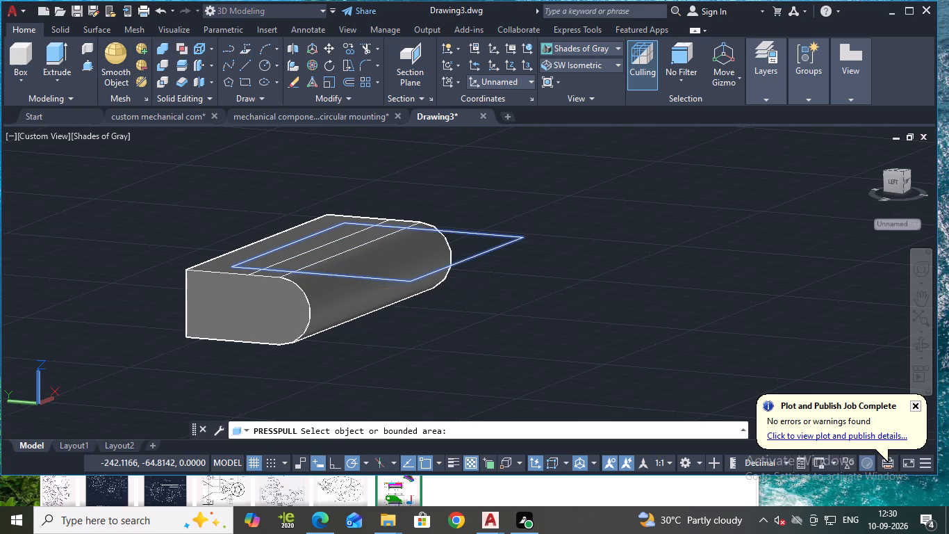
pyautogui.click(329, 330)
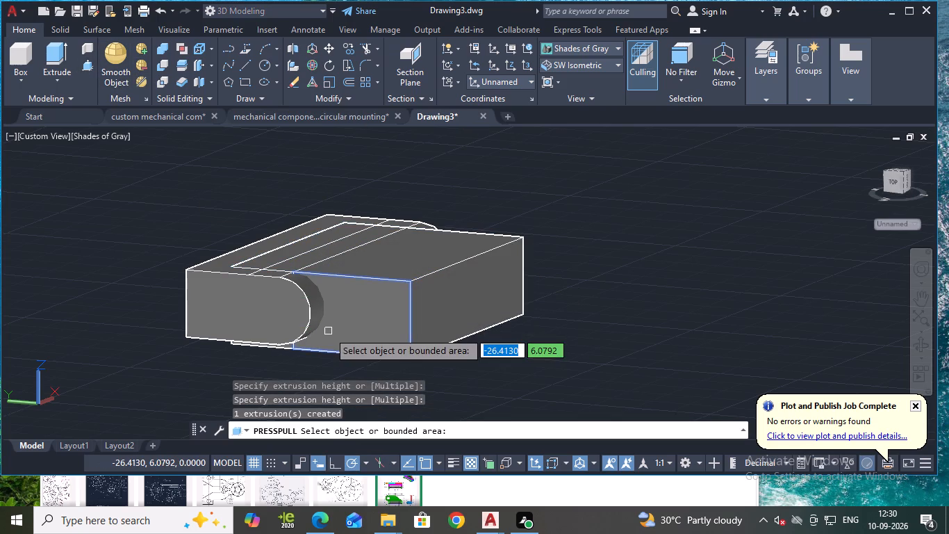
pyautogui.press('Escape')
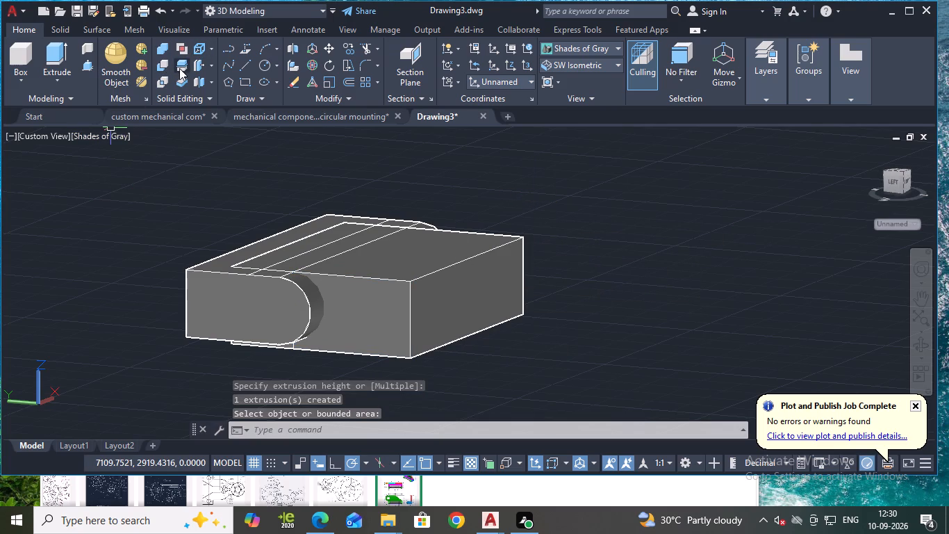
# Subtract the rectangular block from the round-edged solid, leaving a U-shaped body with two rounded arms.
pyautogui.click(157, 64)
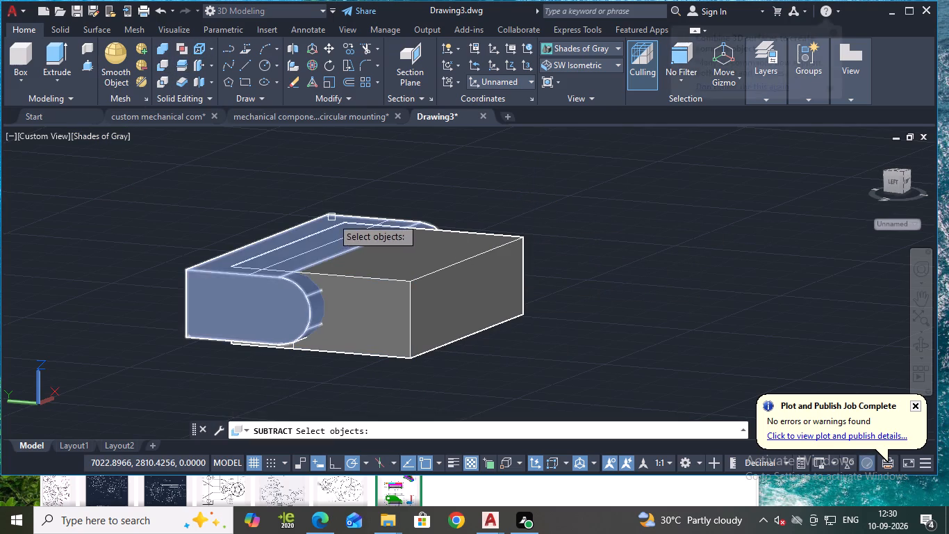
pyautogui.click(264, 293)
pyautogui.press('Return')
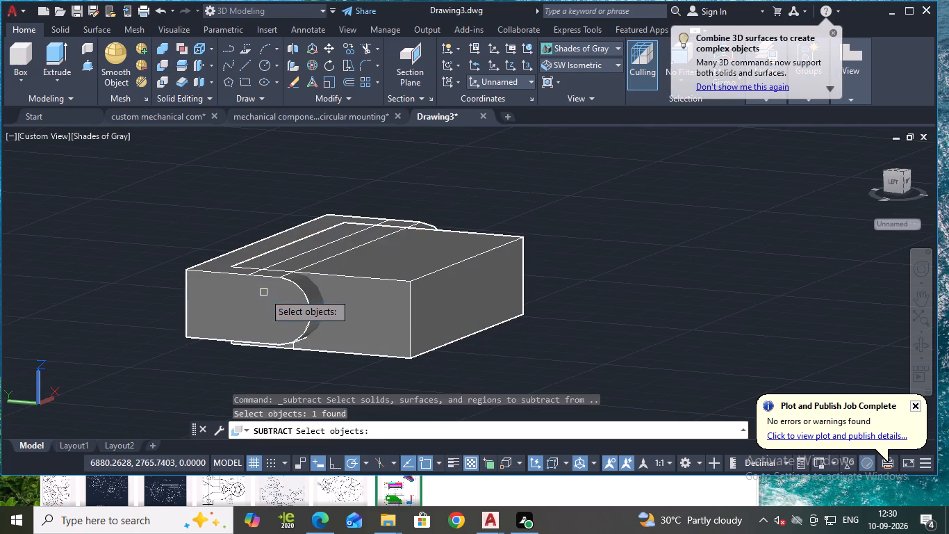
pyautogui.click(388, 270)
pyautogui.press('Return')
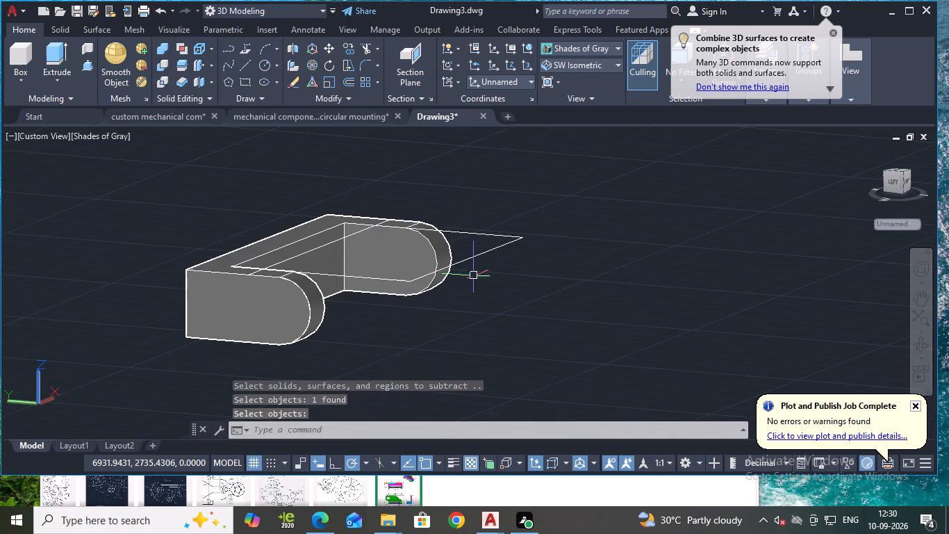
# Erase the rectangular outline and the leftover construction line running between the arms across the notch.
pyautogui.click(481, 250)
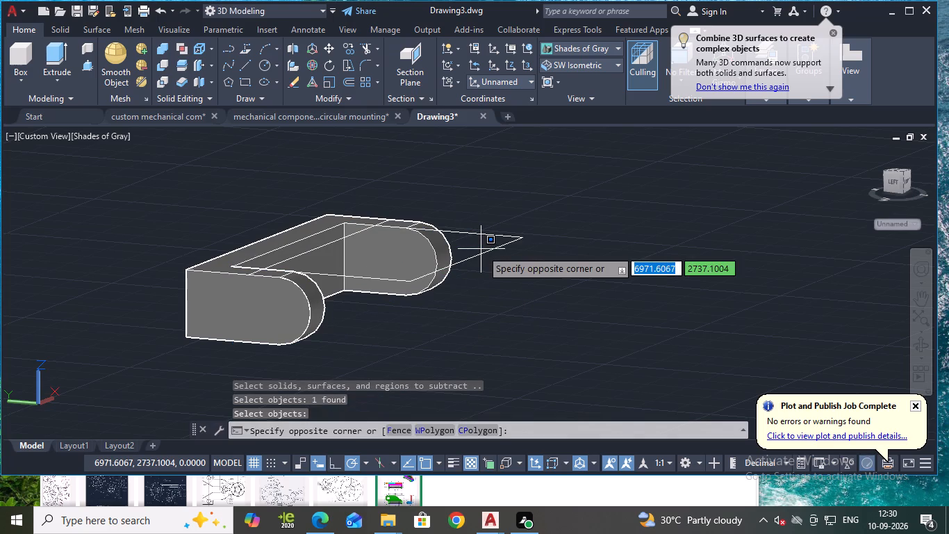
pyautogui.press('Escape')
pyautogui.click(481, 253)
pyautogui.press('Delete')
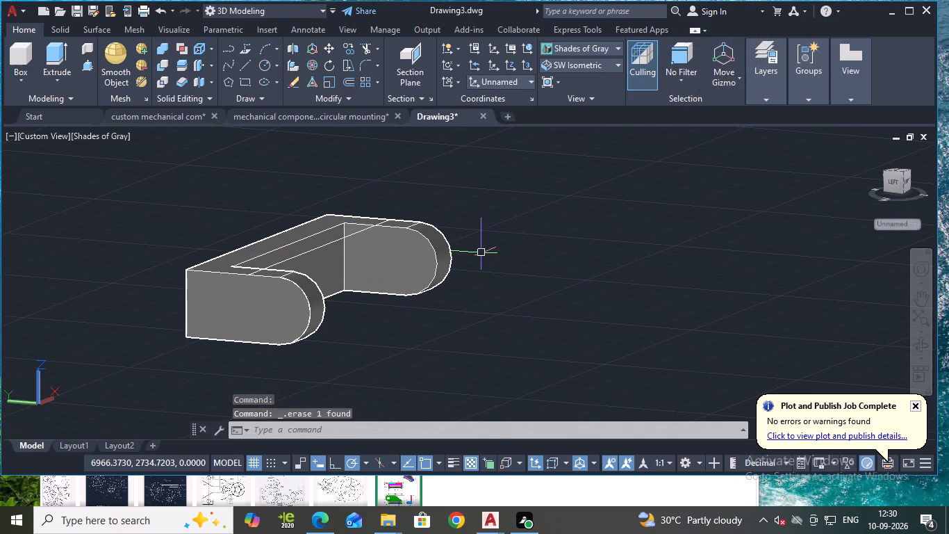
pyautogui.click(333, 241)
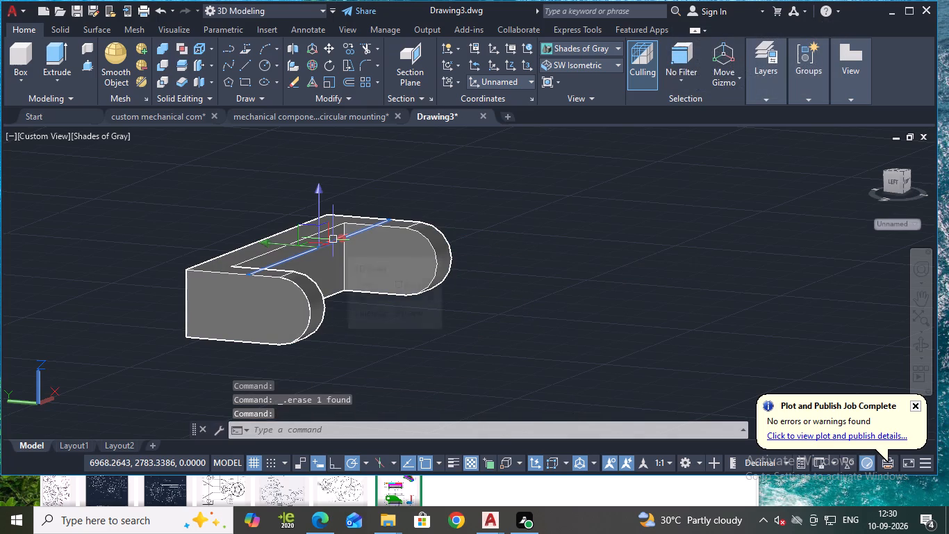
pyautogui.press('Delete')
# Examine the notched U-shaped solid from the side and from above.
pyautogui.scroll(-1, 557, 273)
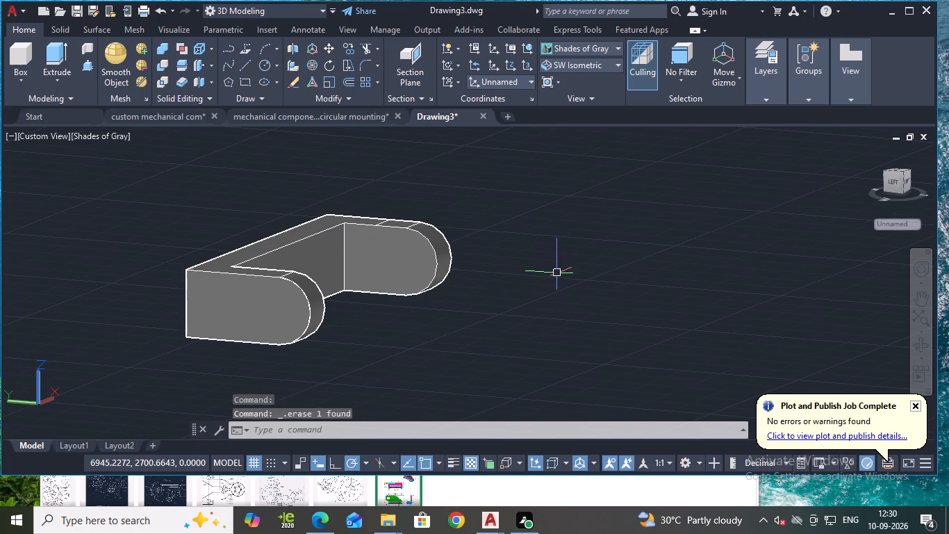
pyautogui.keyDown('shift'); pyautogui.moveTo(557, 275); pyautogui.dragTo(522, 293, button='middle'); pyautogui.keyUp('shift')
pyautogui.scroll(-1, 508, 284)
pyautogui.keyDown('shift'); pyautogui.moveTo(578, 275); pyautogui.dragTo(545, 290, button='middle'); pyautogui.keyUp('shift')
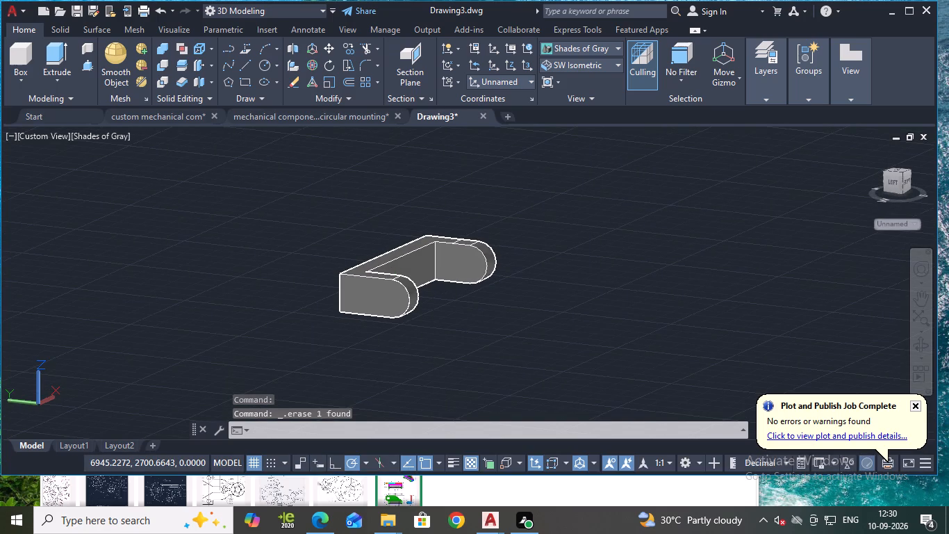
pyautogui.keyDown('shift'); pyautogui.moveTo(545, 290); pyautogui.dragTo(532, 294, button='middle'); pyautogui.keyUp('shift')
pyautogui.keyDown('shift'); pyautogui.middleClick(518, 227); pyautogui.keyUp('shift')
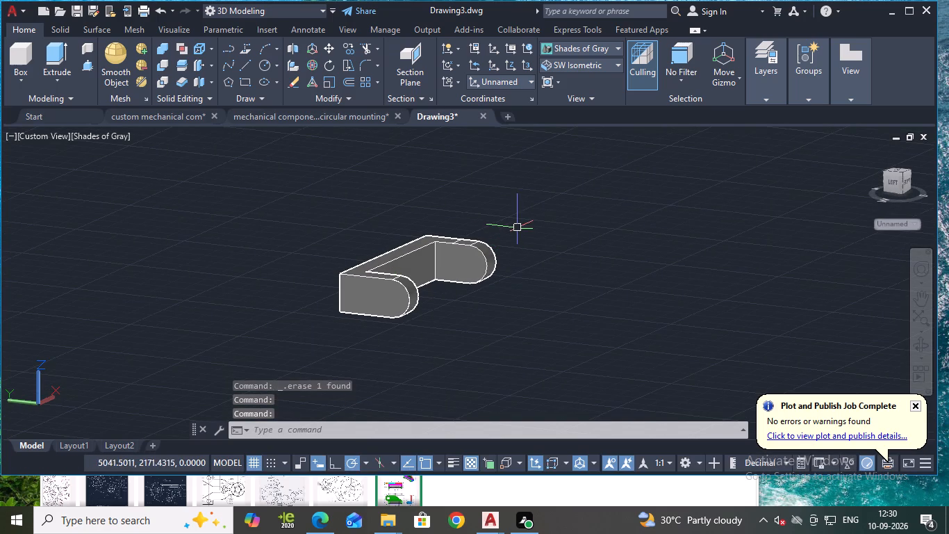
pyautogui.keyDown('shift'); pyautogui.moveTo(531, 213); pyautogui.dragTo(511, 245, button='middle'); pyautogui.keyUp('shift')
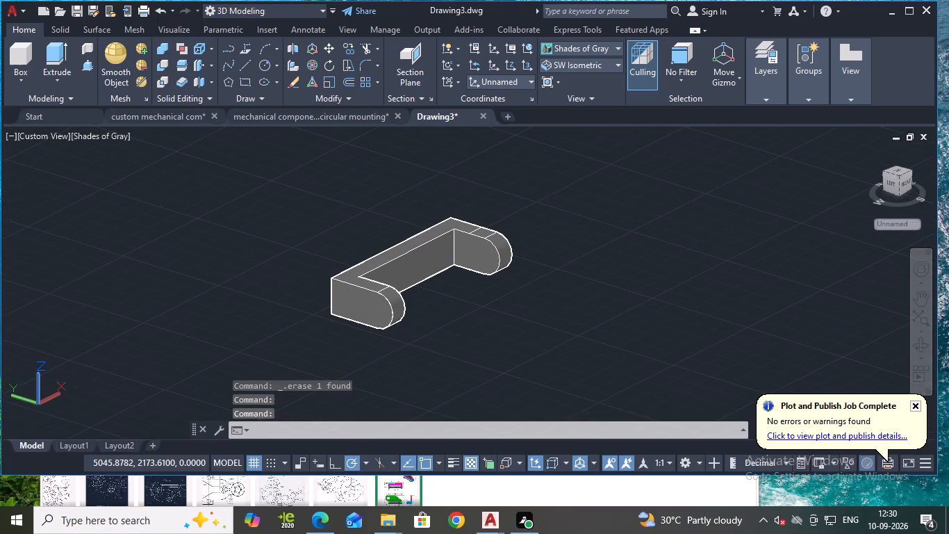
pyautogui.keyDown('shift'); pyautogui.moveTo(511, 245); pyautogui.dragTo(434, 326, button='middle'); pyautogui.keyUp('shift')
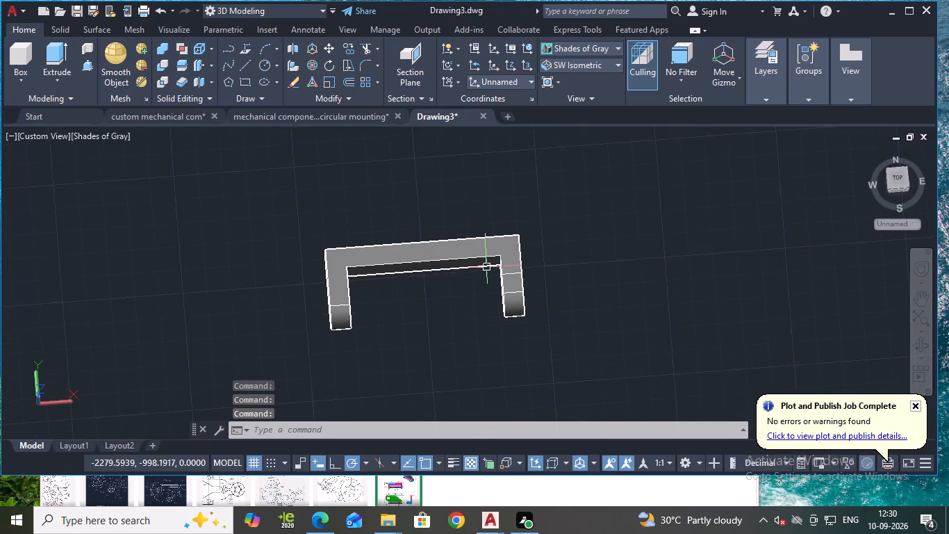
# Move the round-ended sloped plate together with its outline by its pointed corner to just behind the U-shaped body.
pyautogui.scroll(-5, 506, 253)
pyautogui.scroll(-1, 623, 268)
pyautogui.moveTo(663, 267); pyautogui.dragTo(422, 310, button='middle')
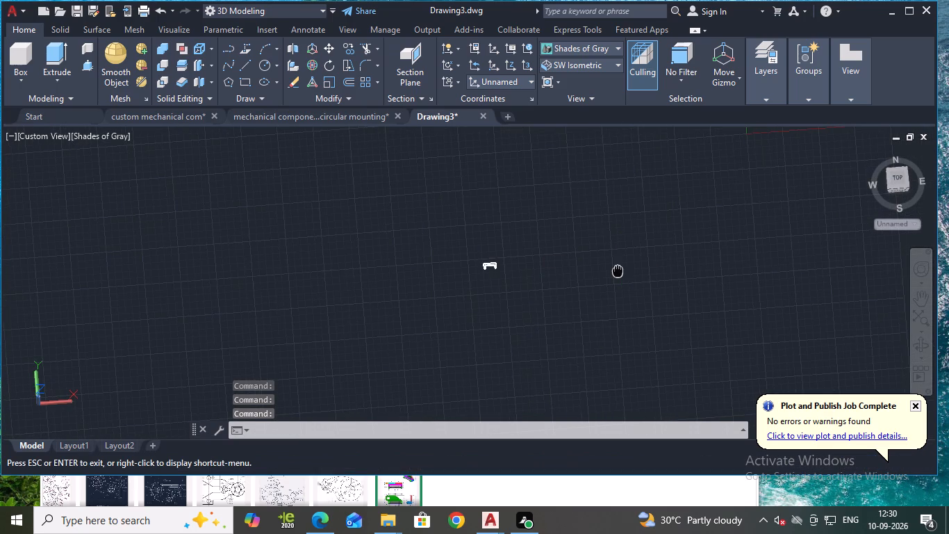
pyautogui.moveTo(702, 254); pyautogui.dragTo(397, 293, button='middle')
pyautogui.scroll(3, 627, 256)
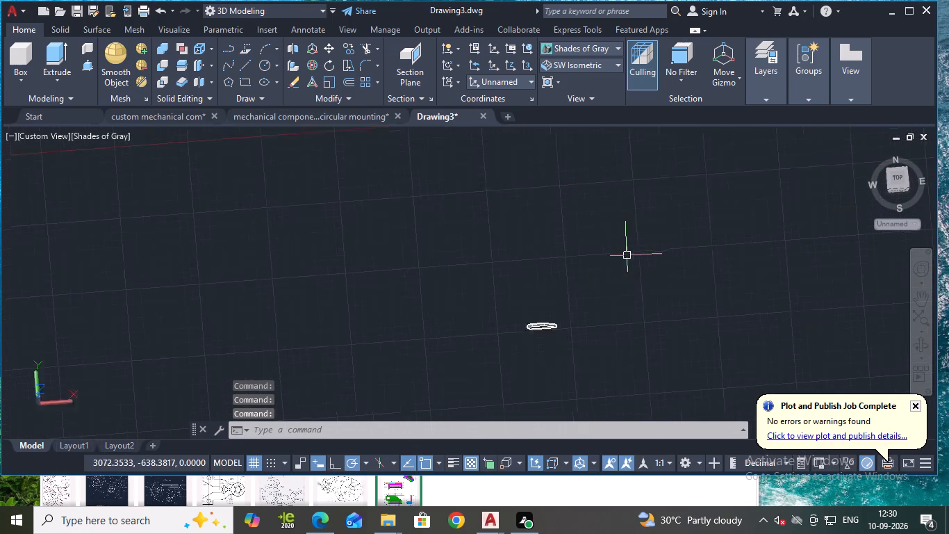
pyautogui.scroll(1, 543, 340)
pyautogui.scroll(3, 486, 357)
pyautogui.moveTo(450, 357); pyautogui.dragTo(446, 327, button='middle')
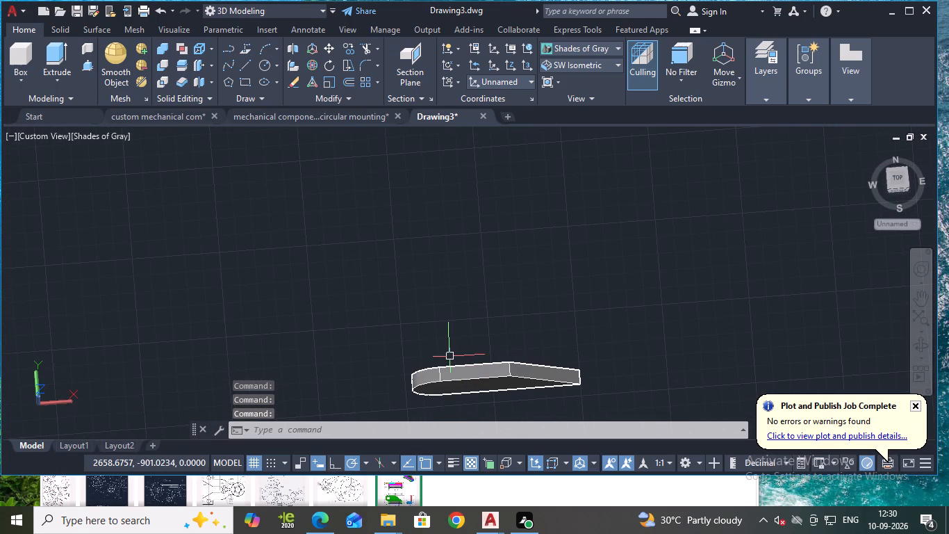
pyautogui.moveTo(446, 327); pyautogui.dragTo(449, 316, button='middle')
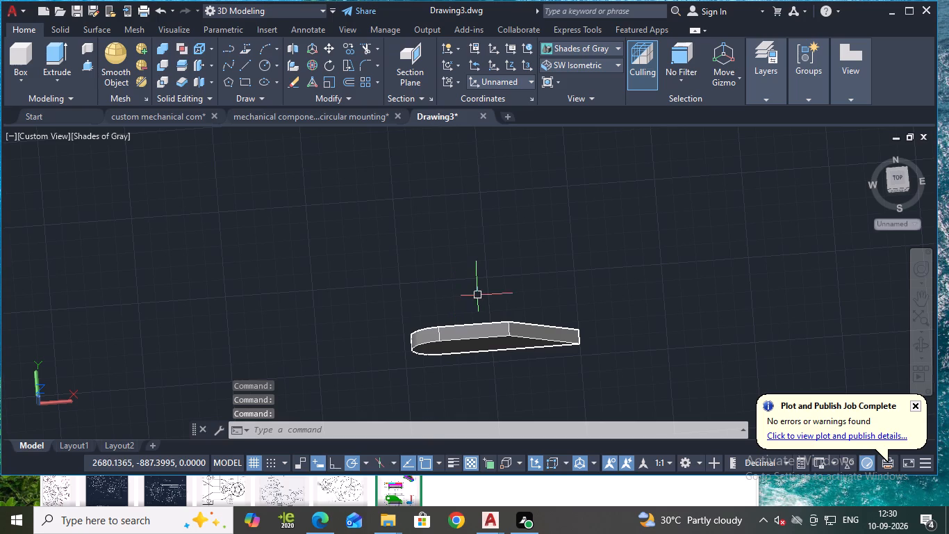
pyautogui.click(326, 269)
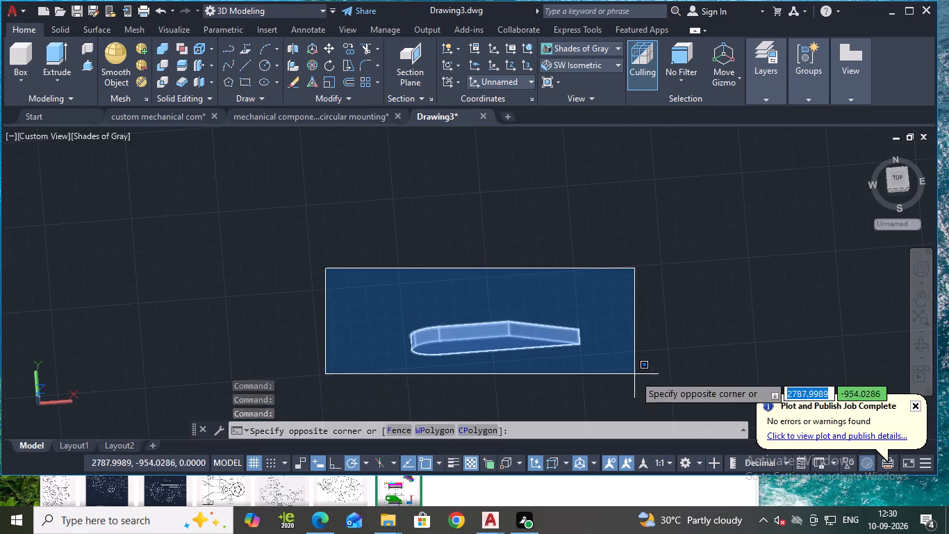
pyautogui.click(634, 375)
pyautogui.press('m')
pyautogui.press('Return')
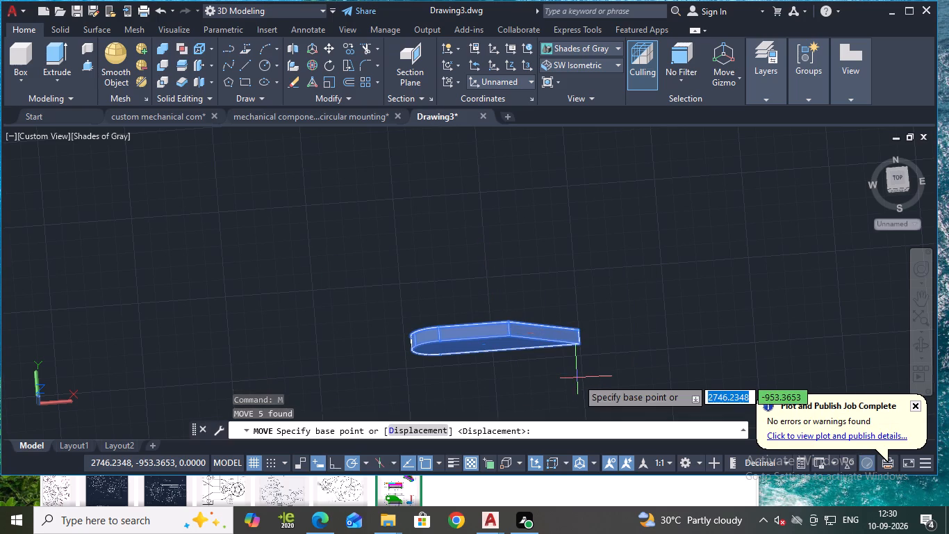
pyautogui.click(580, 342)
pyautogui.scroll(-2, 182, 315)
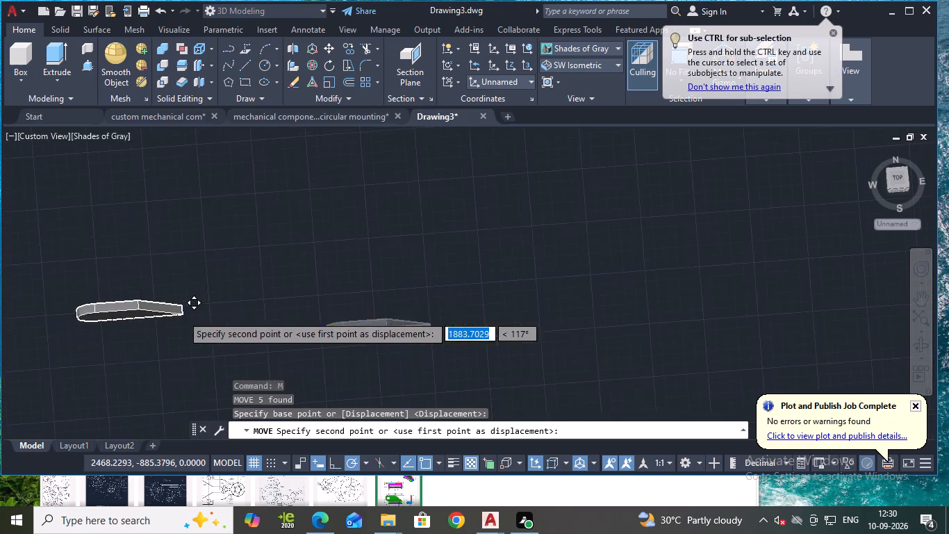
pyautogui.scroll(-2, 224, 337)
pyautogui.moveTo(201, 318); pyautogui.dragTo(633, 293, button='middle')
pyautogui.scroll(-1, 176, 288)
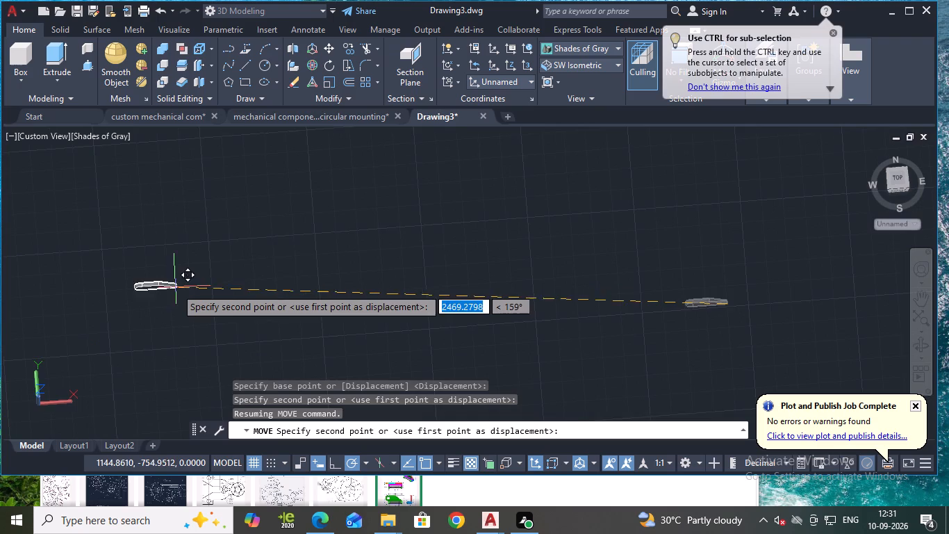
pyautogui.scroll(-4, 176, 288)
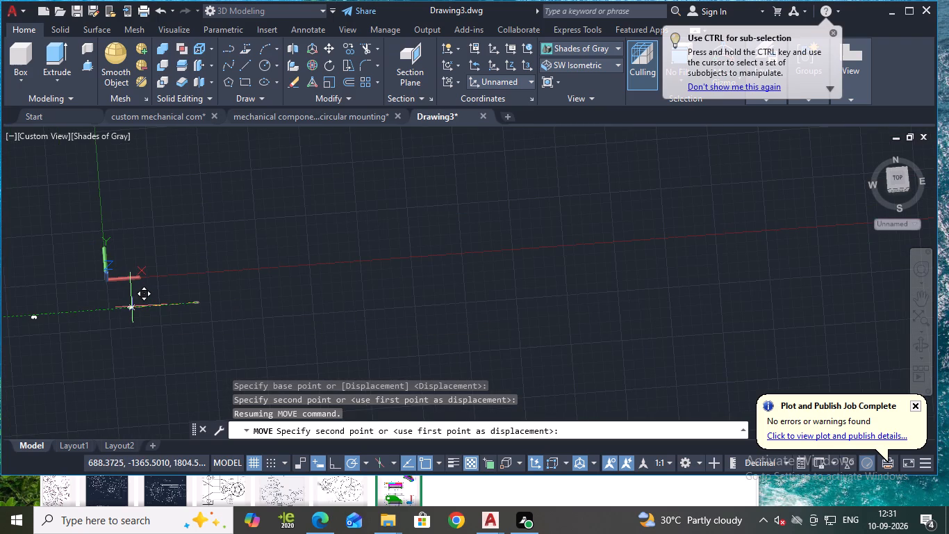
pyautogui.scroll(1, 43, 314)
pyautogui.moveTo(51, 315); pyautogui.dragTo(349, 307, button='middle')
pyautogui.scroll(1, 306, 319)
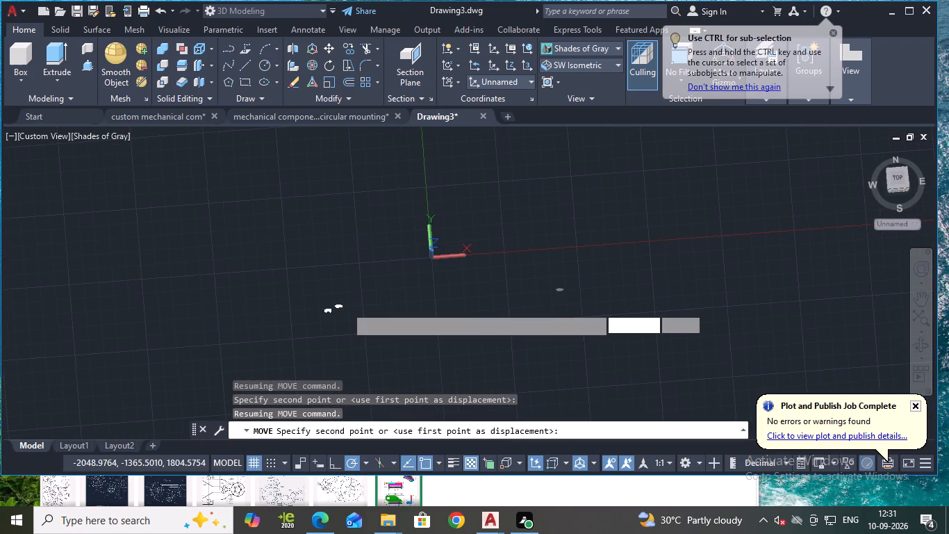
pyautogui.scroll(7, 343, 309)
pyautogui.scroll(3, 461, 286)
pyautogui.moveTo(602, 224); pyautogui.dragTo(596, 227, button='middle')
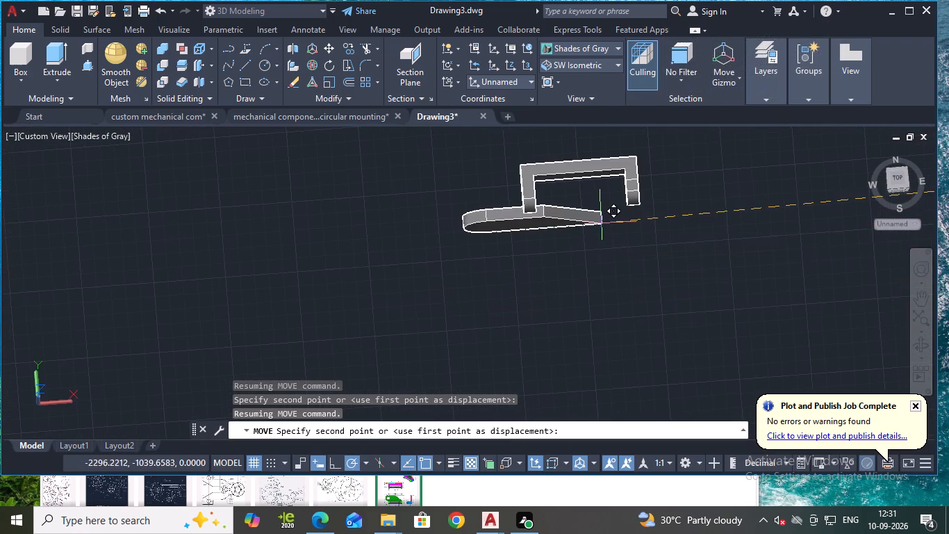
pyautogui.moveTo(596, 227); pyautogui.dragTo(378, 334, button='middle')
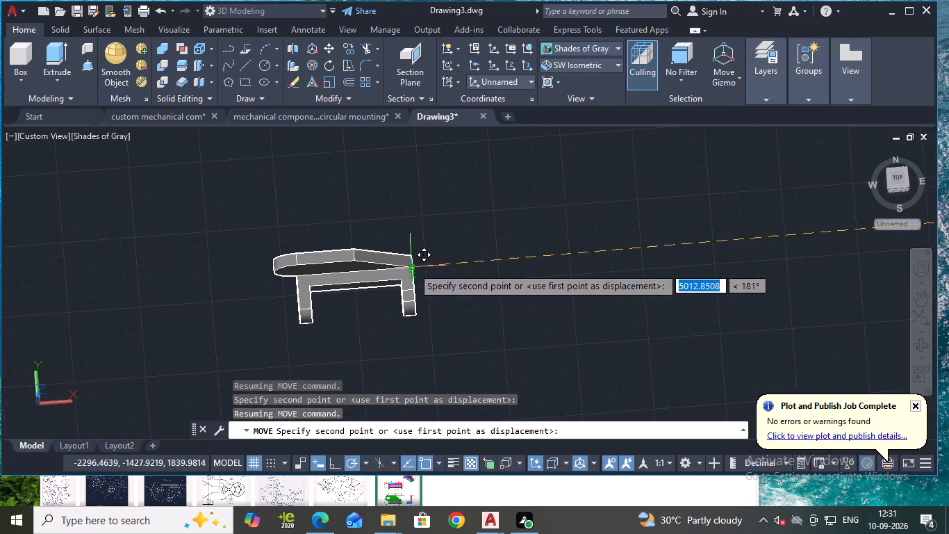
pyautogui.scroll(3, 413, 266)
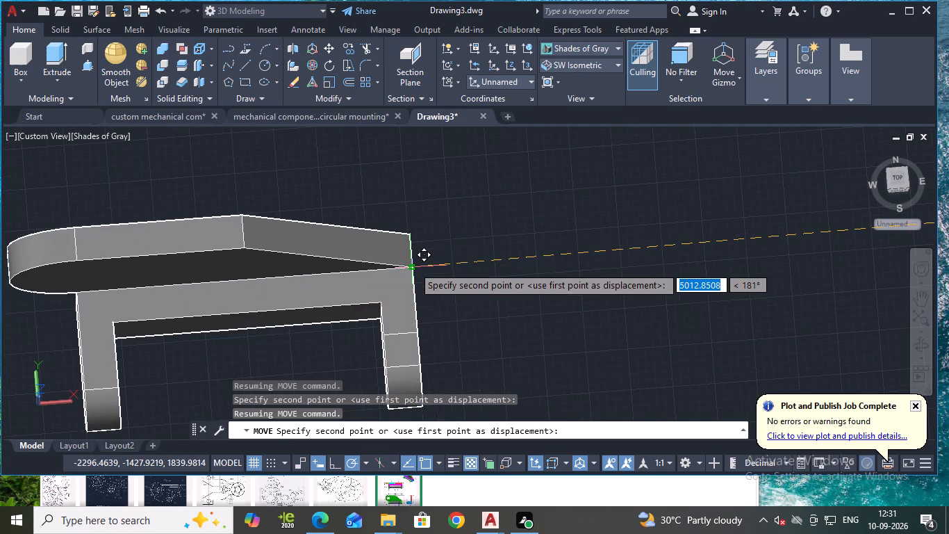
pyautogui.click(408, 239)
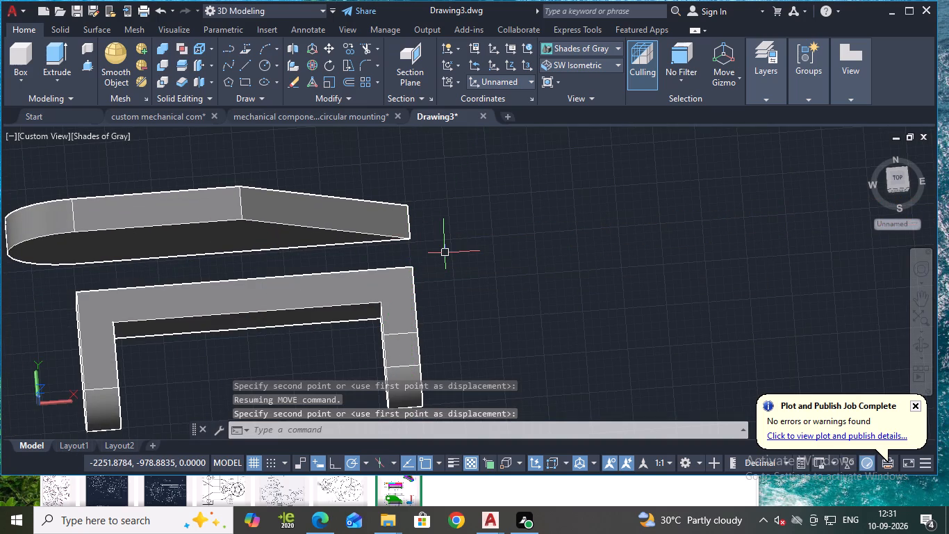
# Move only the plate solid, from the rear corner of its pointed end onto the outer back corner of the U-shaped body.
pyautogui.press('Escape')
pyautogui.press('m')
pyautogui.press('Return')
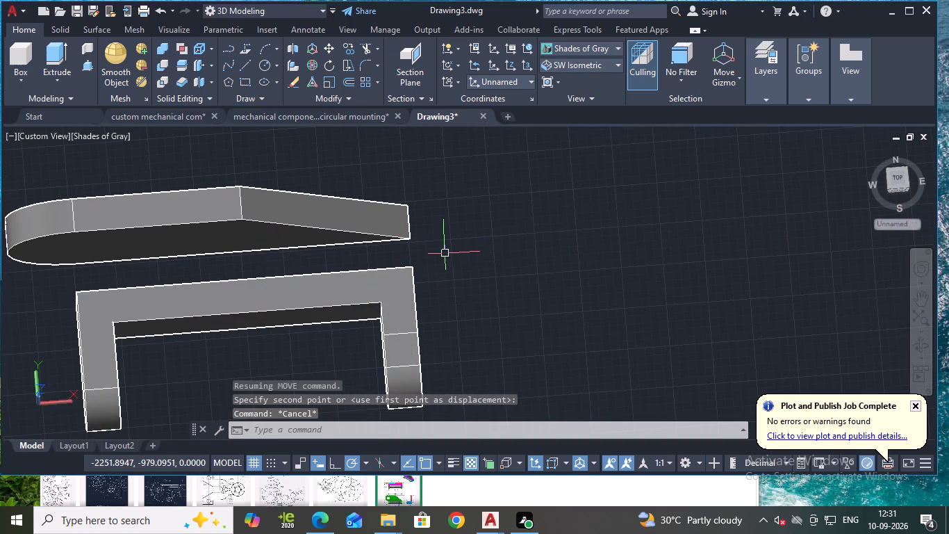
pyautogui.click(316, 211)
pyautogui.press('Return')
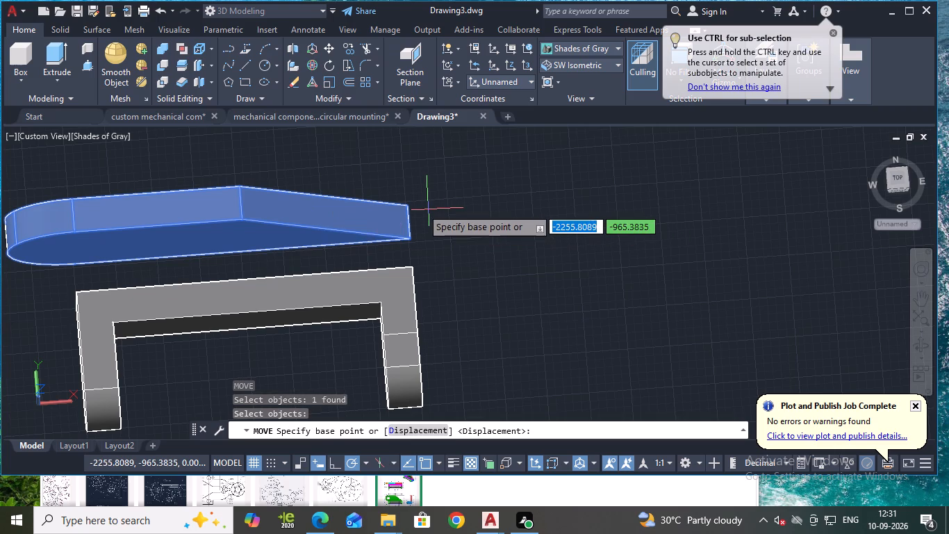
pyautogui.click(406, 206)
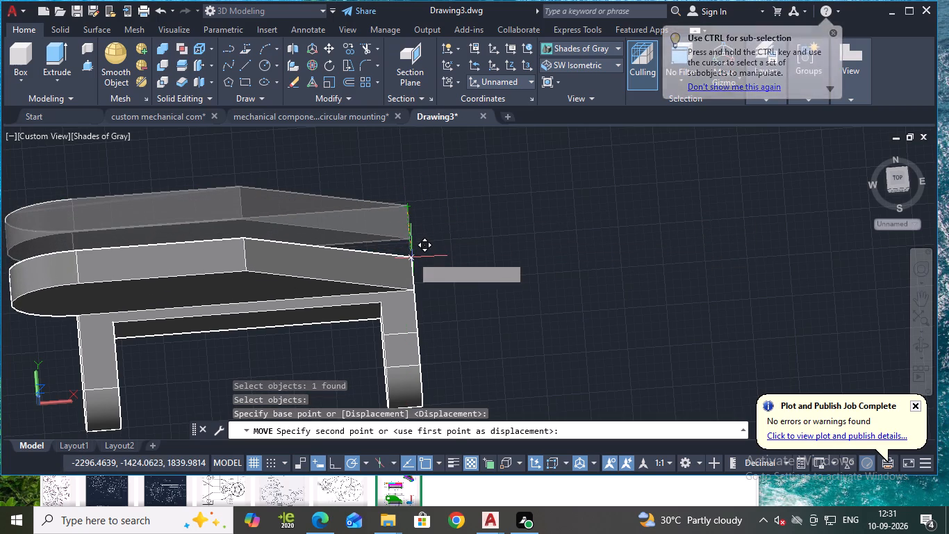
pyautogui.scroll(6, 414, 264)
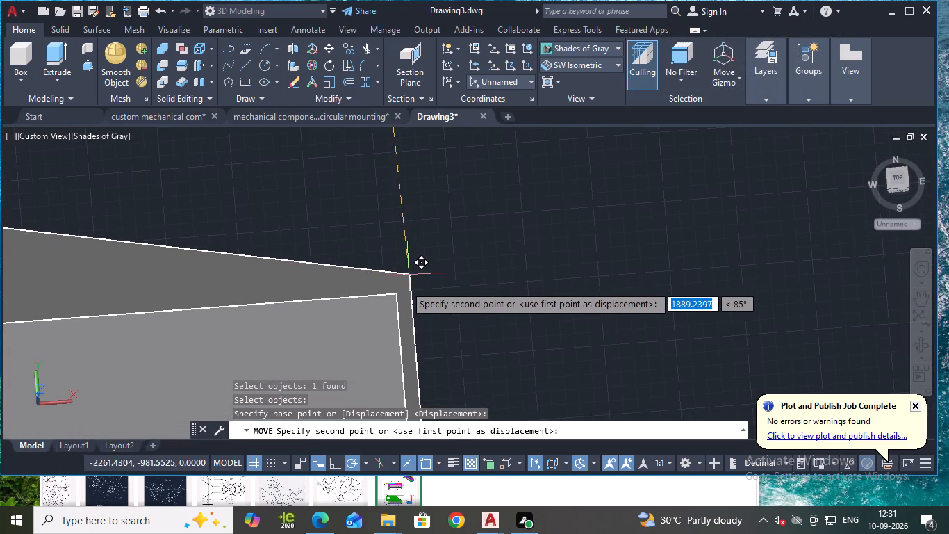
pyautogui.click(396, 297)
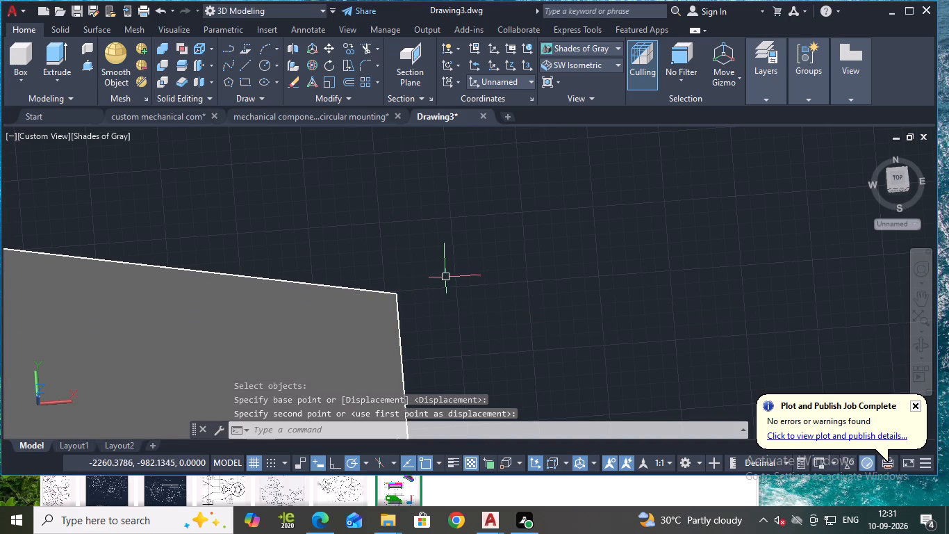
# Erase the three lines and the arc of the plate's leftover outline behind the solid.
pyautogui.scroll(-5, 447, 275)
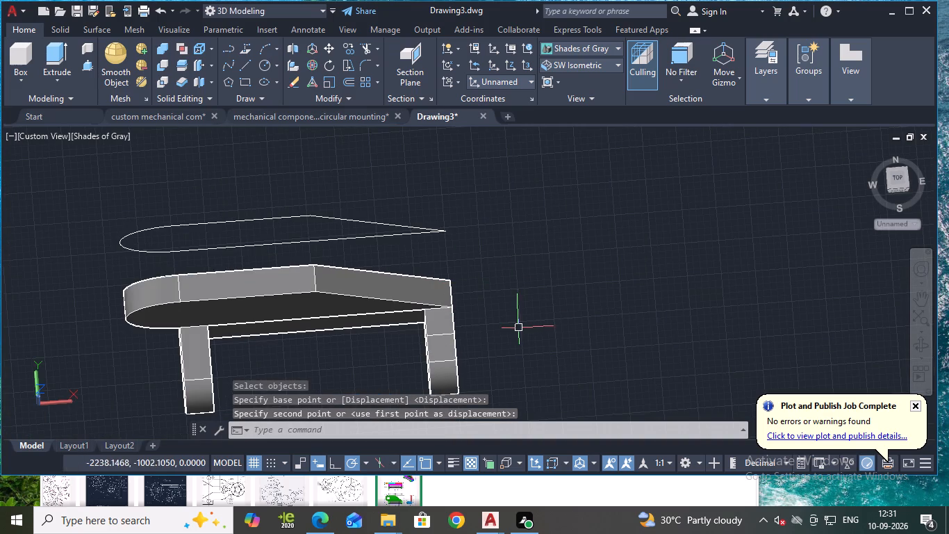
pyautogui.keyDown('shift'); pyautogui.moveTo(513, 330); pyautogui.dragTo(511, 244, button='middle'); pyautogui.keyUp('shift')
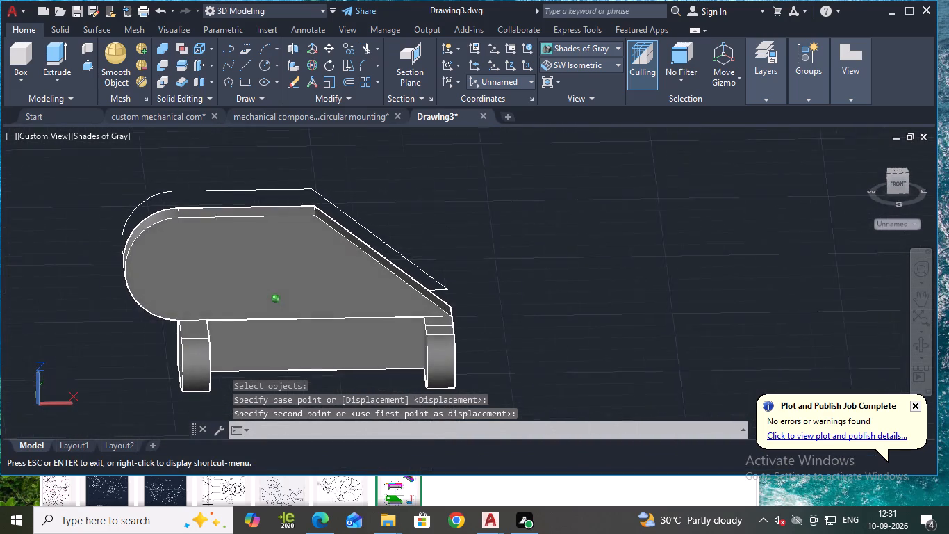
pyautogui.keyDown('shift'); pyautogui.moveTo(511, 244); pyautogui.dragTo(410, 277, button='middle'); pyautogui.keyUp('shift')
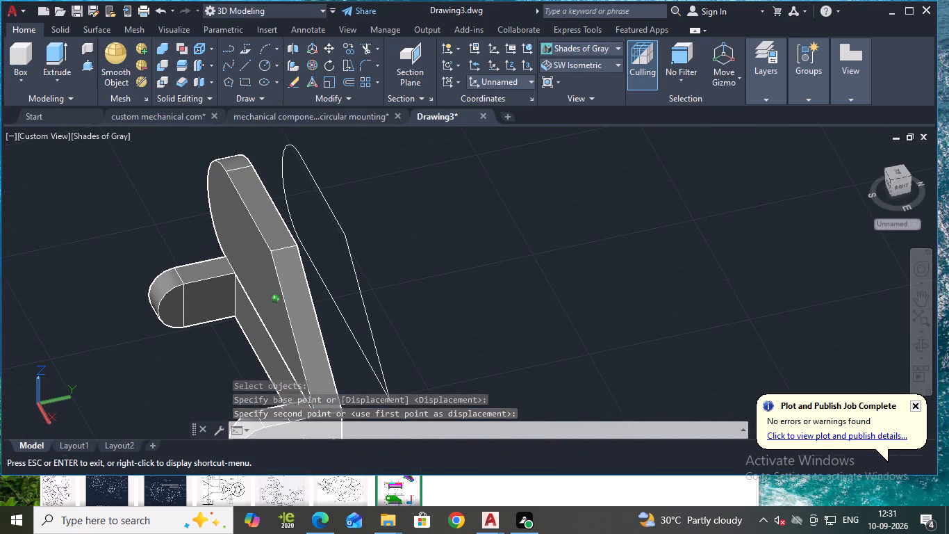
pyautogui.click(362, 289)
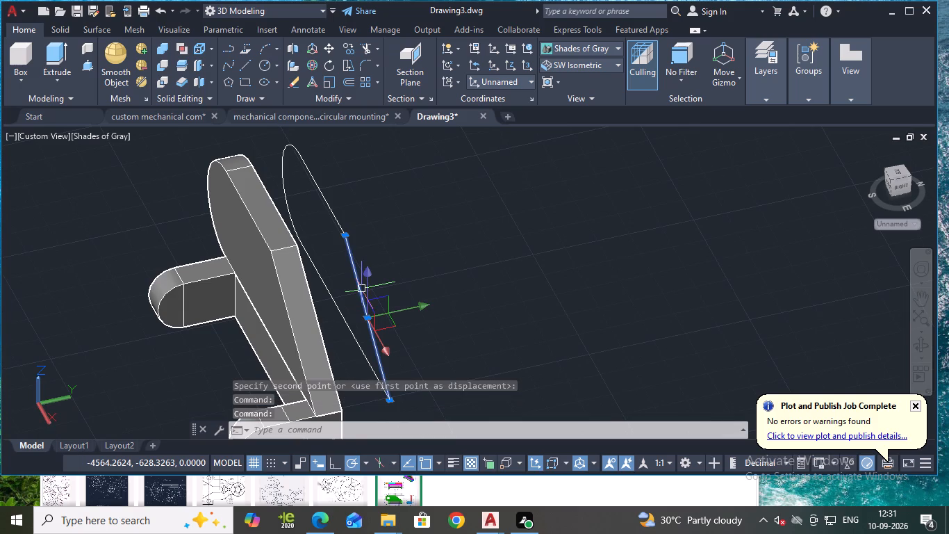
pyautogui.click(336, 218)
pyautogui.click(324, 289)
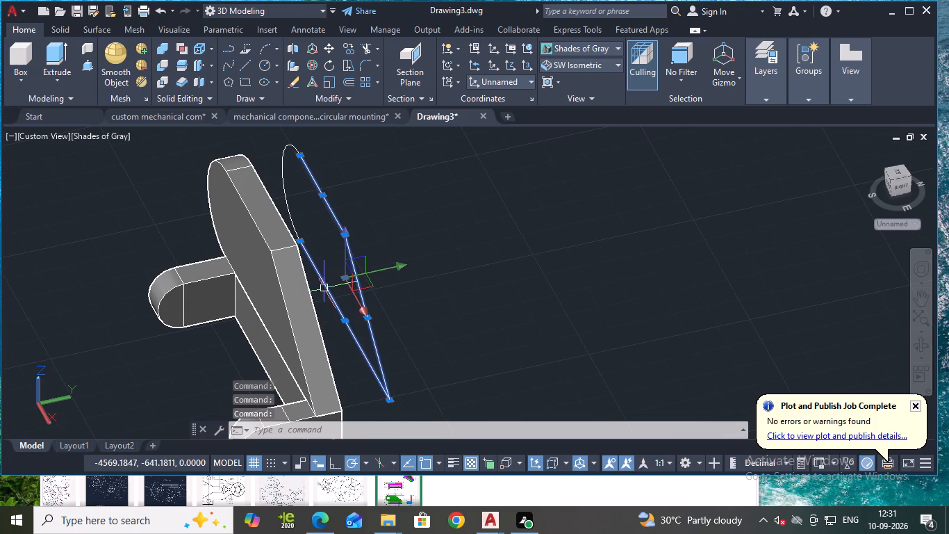
pyautogui.click(283, 170)
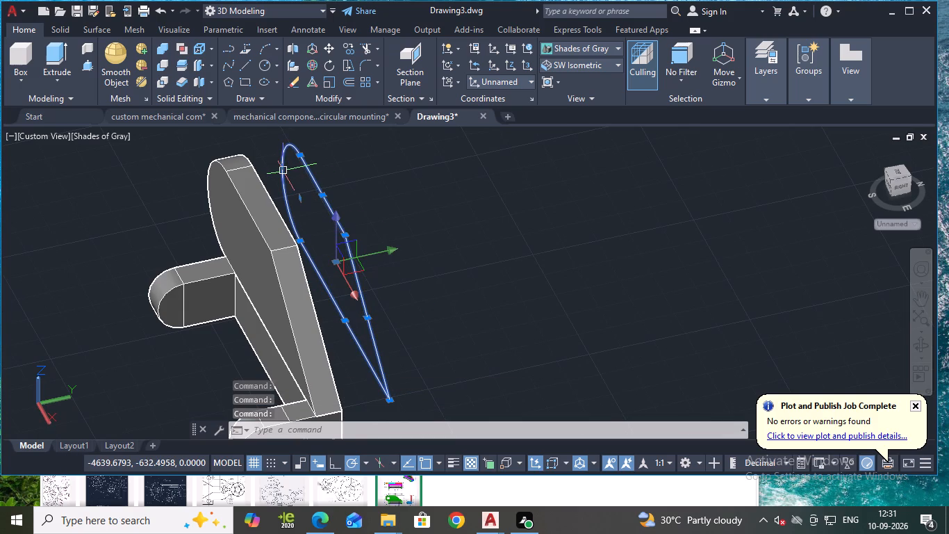
pyautogui.press('e')
pyautogui.press('Return')
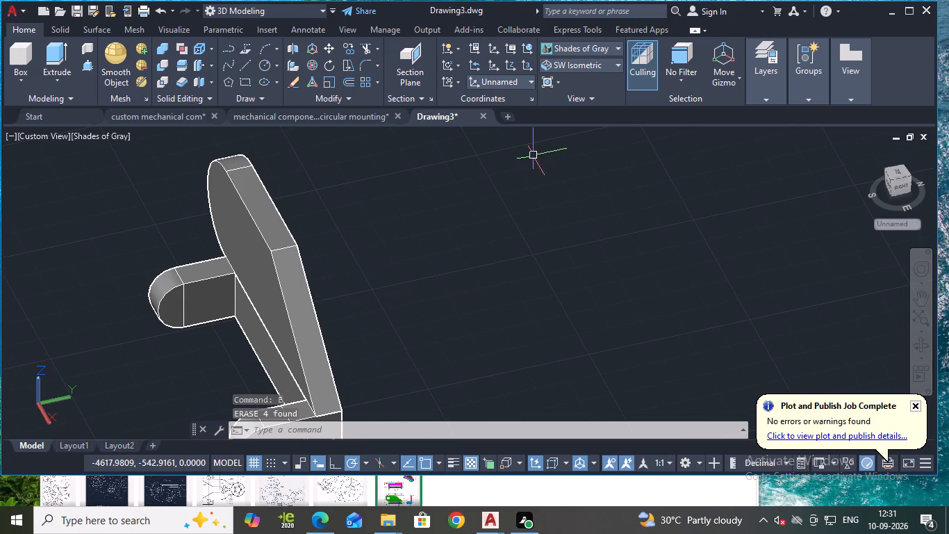
# Switch to the Front view and examine how the plate sits on the U-shaped body and its rounded arms.
pyautogui.click(597, 66)
pyautogui.click(640, 242)
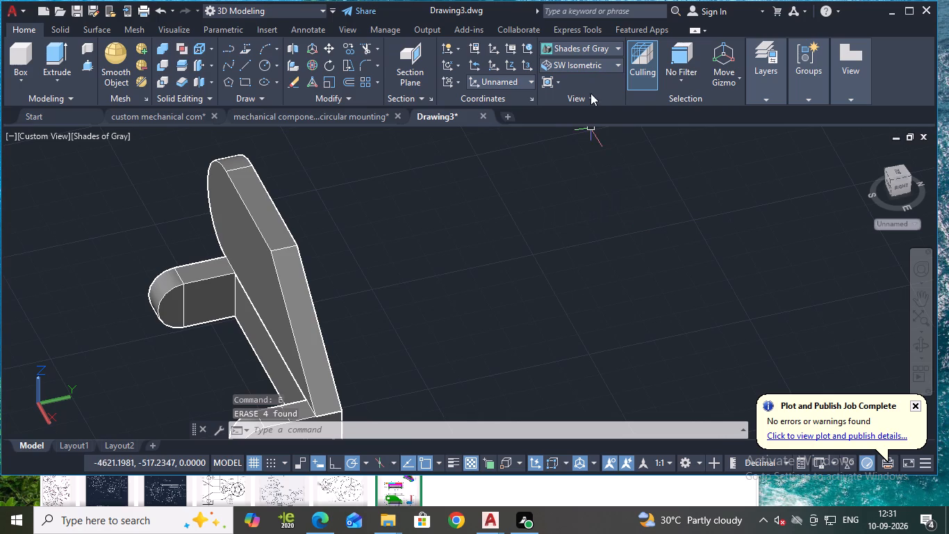
pyautogui.click(588, 63)
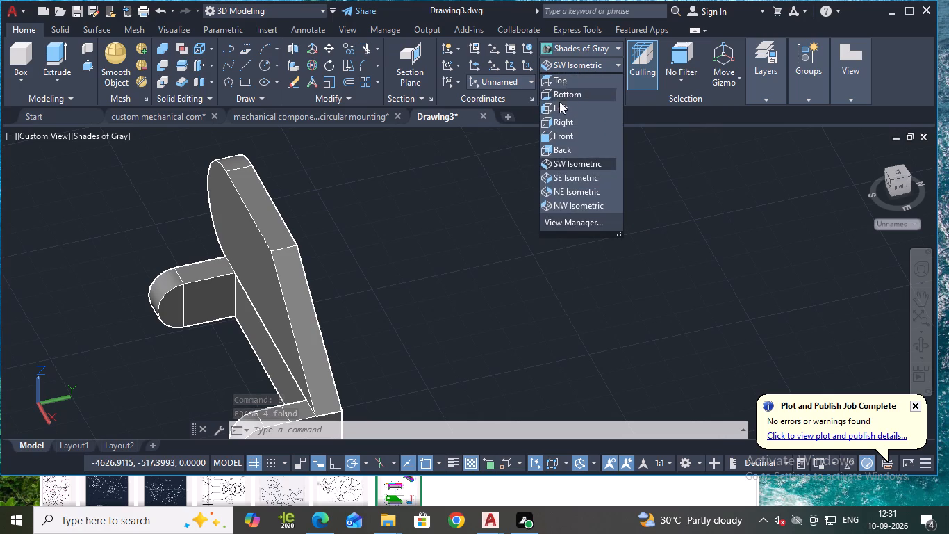
pyautogui.click(570, 133)
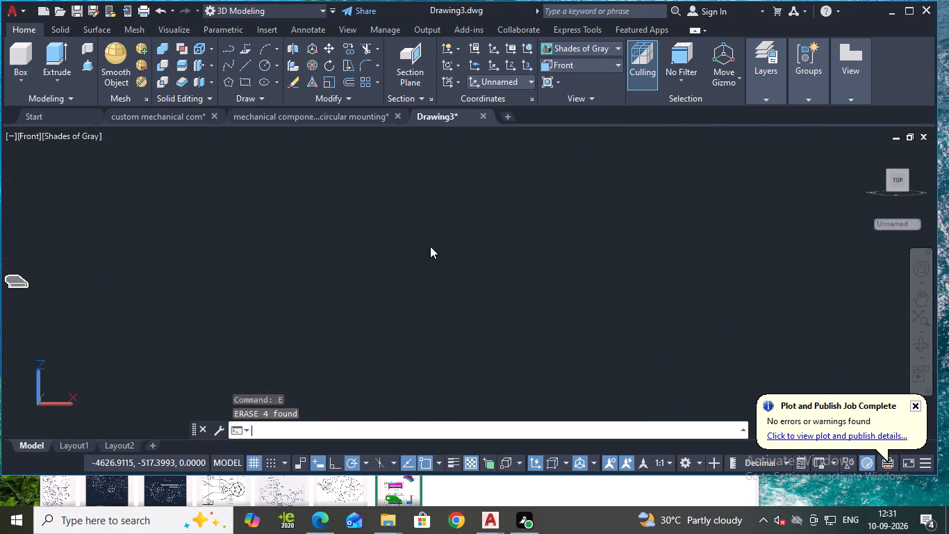
pyautogui.moveTo(100, 311); pyautogui.dragTo(366, 314, button='middle')
pyautogui.scroll(10, 287, 299)
pyautogui.scroll(2, 436, 326)
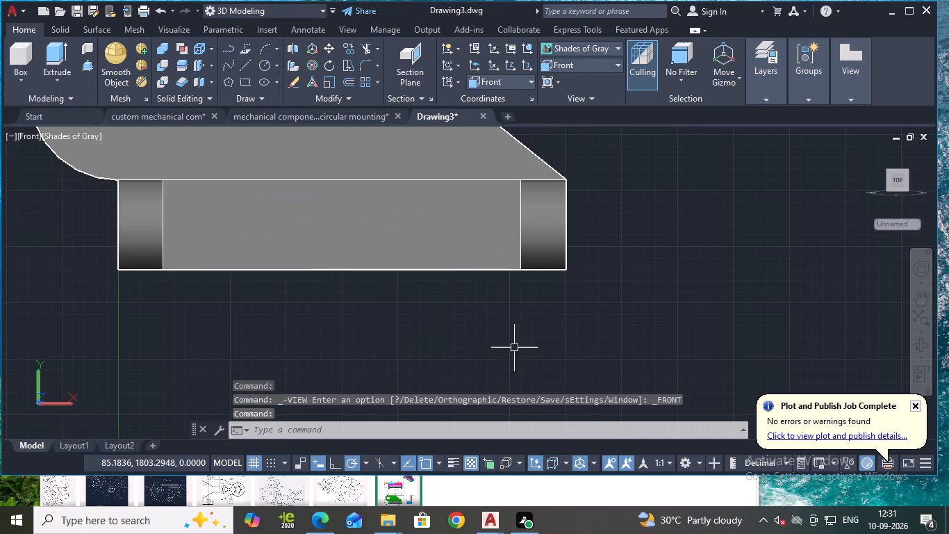
pyautogui.scroll(-1, 618, 287)
pyautogui.keyDown('shift'); pyautogui.moveTo(638, 280); pyautogui.dragTo(635, 279, button='middle'); pyautogui.keyUp('shift')
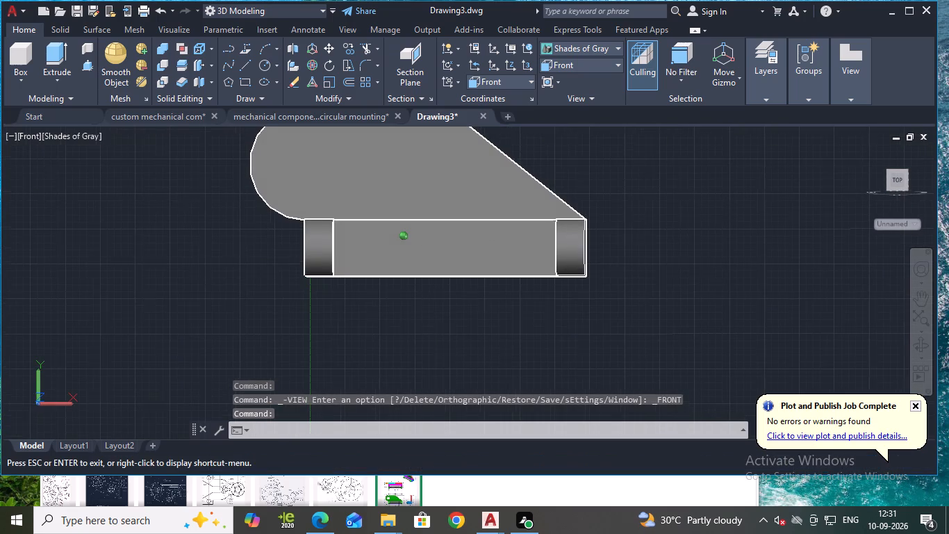
pyautogui.keyDown('shift'); pyautogui.moveTo(635, 279); pyautogui.dragTo(588, 305, button='middle'); pyautogui.keyUp('shift')
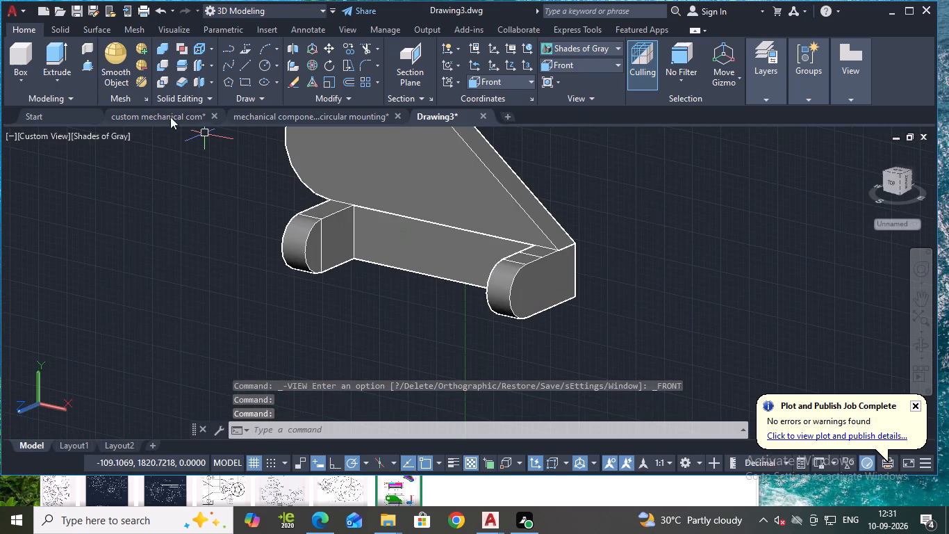
# Draw a 12-diameter circle centred on the rounded end's dividing line, on the inner face of the arm away from the plate's sloped edge.
pyautogui.click(261, 70)
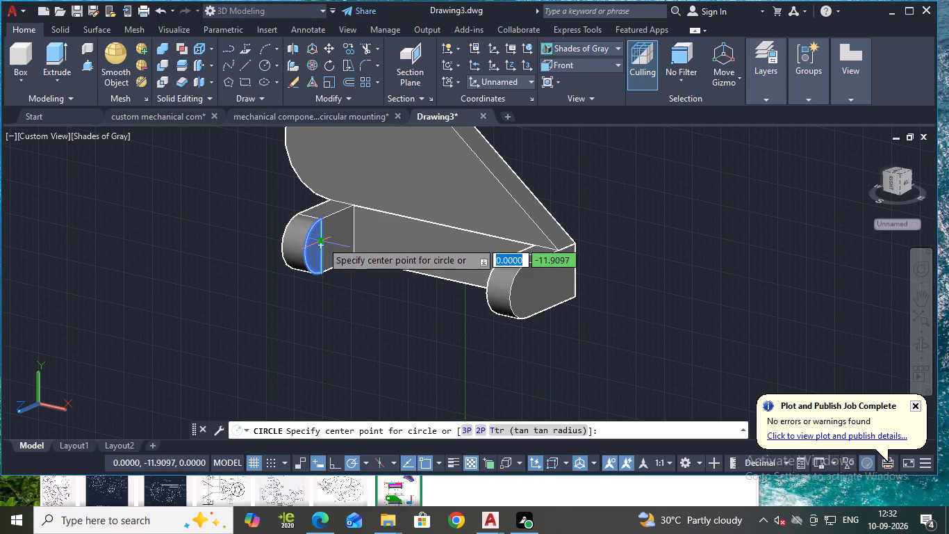
pyautogui.scroll(2, 322, 248)
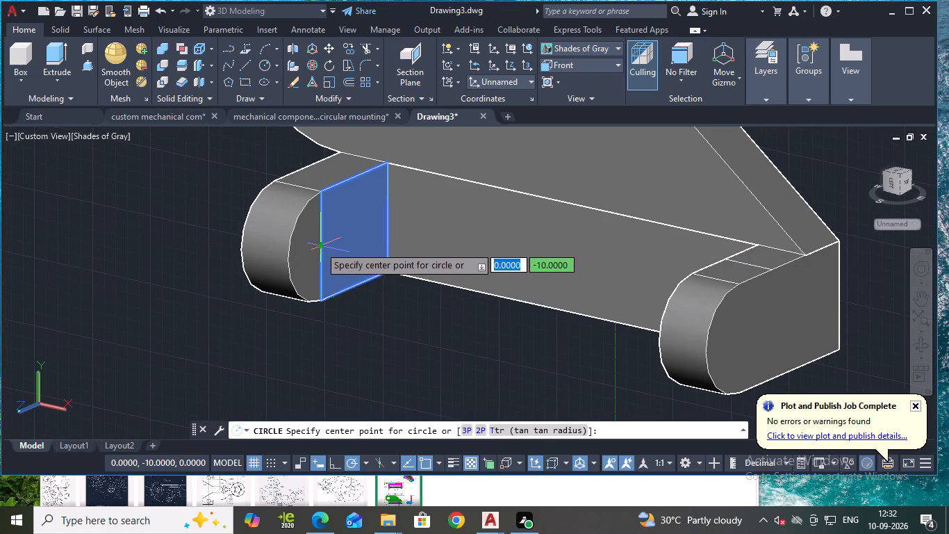
pyautogui.click(322, 246)
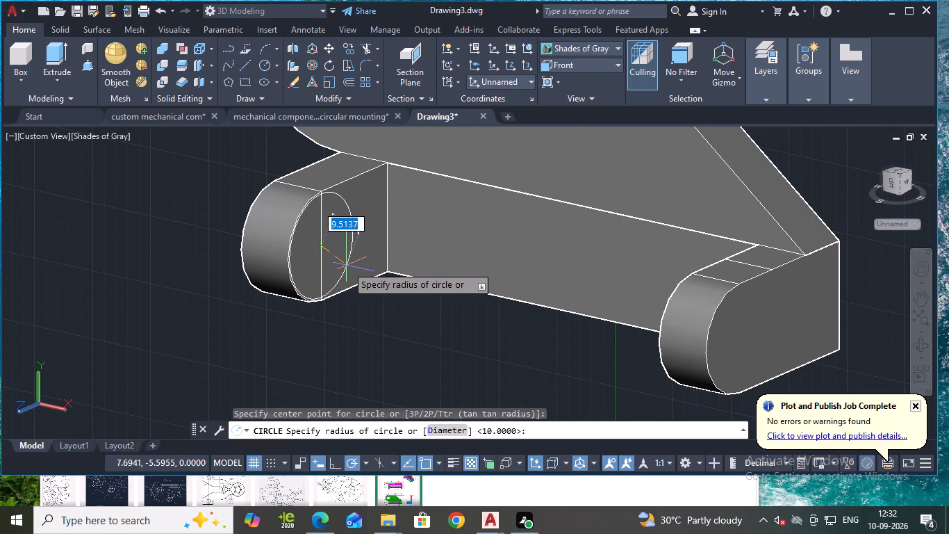
pyautogui.press('d')
pyautogui.press('Return')
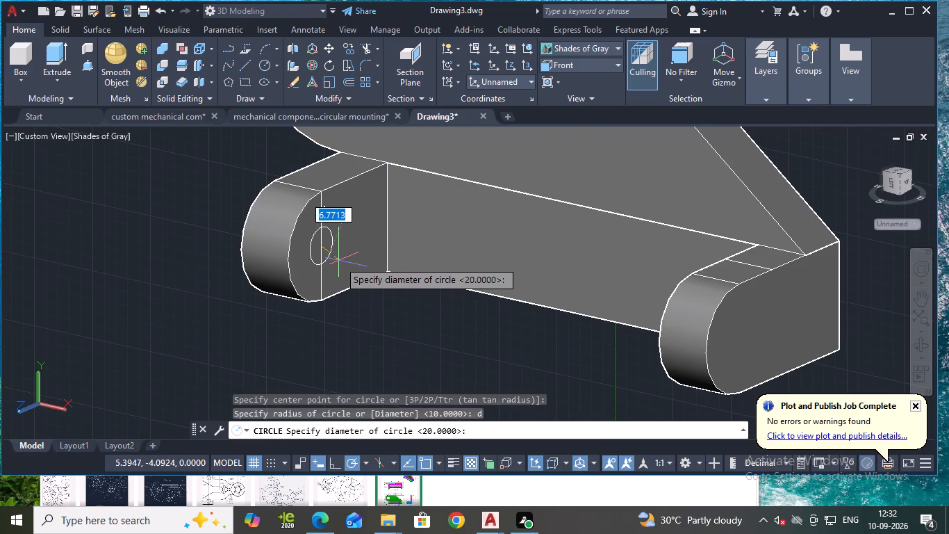
pyautogui.write('12')
pyautogui.press('Return')
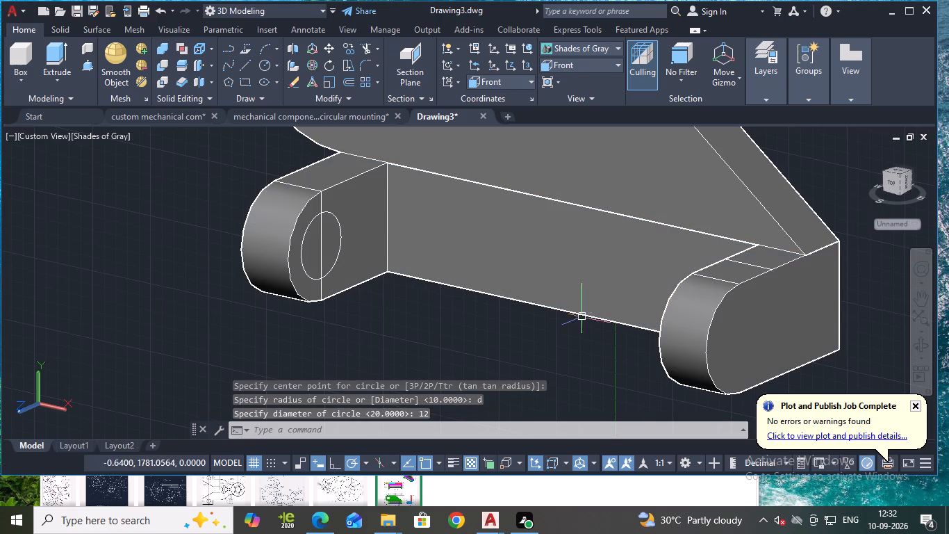
pyautogui.press('Escape')
# Examine the dividing line through the circle in the 2D Wireframe visual style, and go back to Shades of Gray.
pyautogui.click(322, 228)
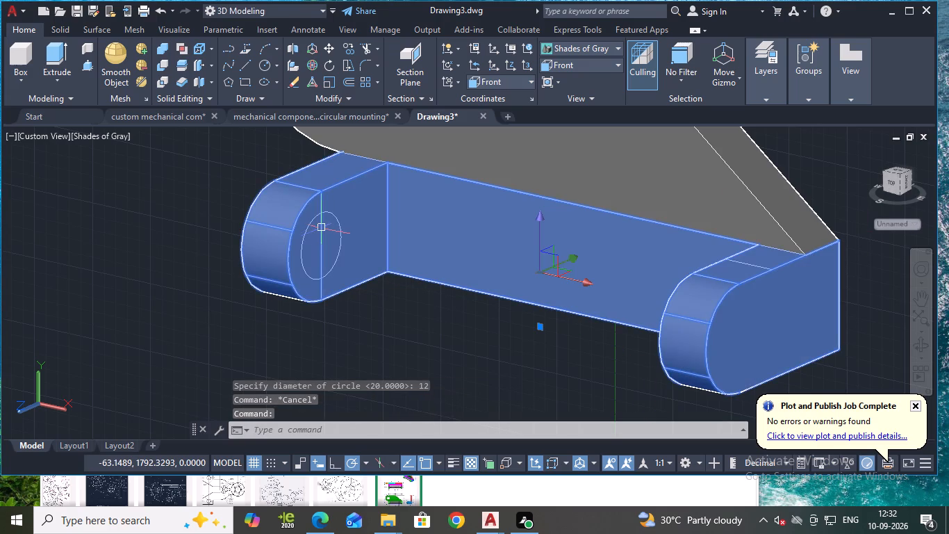
pyautogui.click(322, 228)
pyautogui.press('Escape')
pyautogui.click(575, 46)
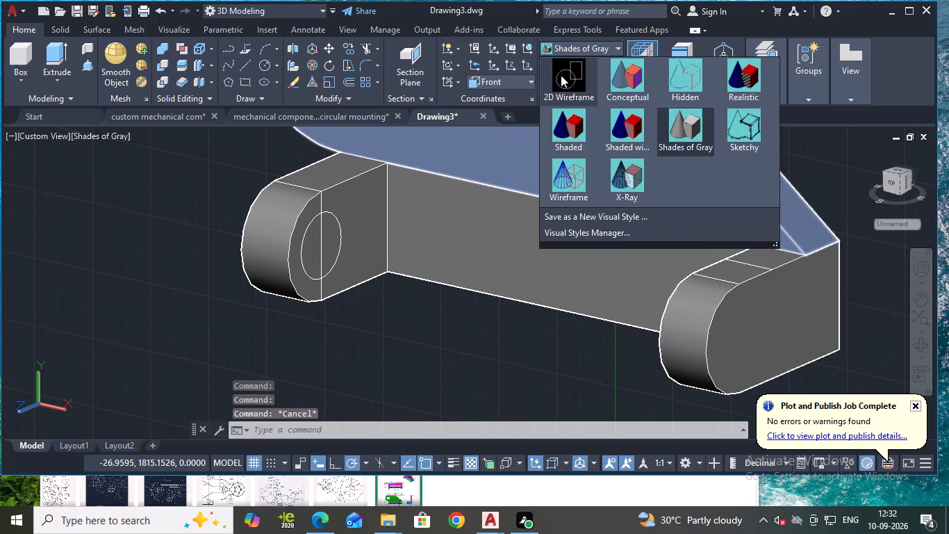
pyautogui.click(561, 75)
pyautogui.click(322, 249)
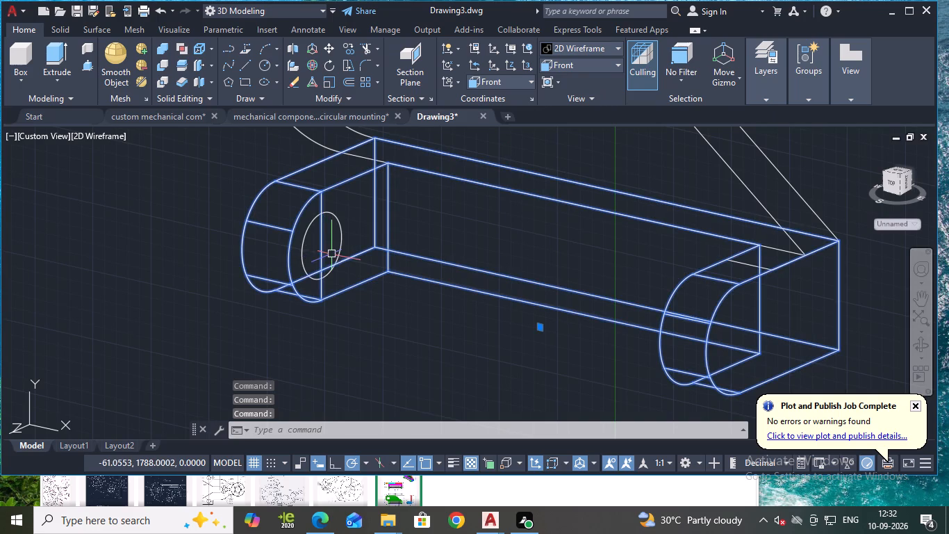
pyautogui.press('Escape')
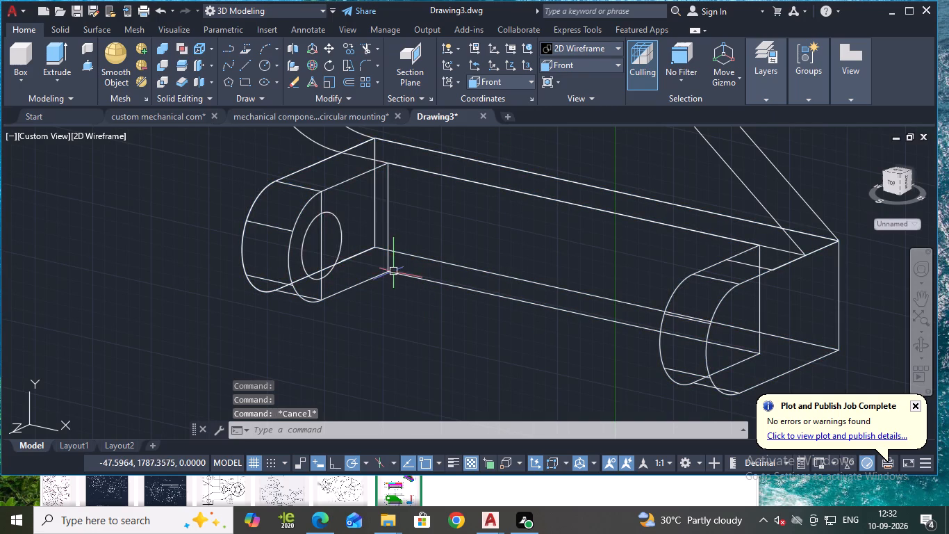
pyautogui.press('Escape')
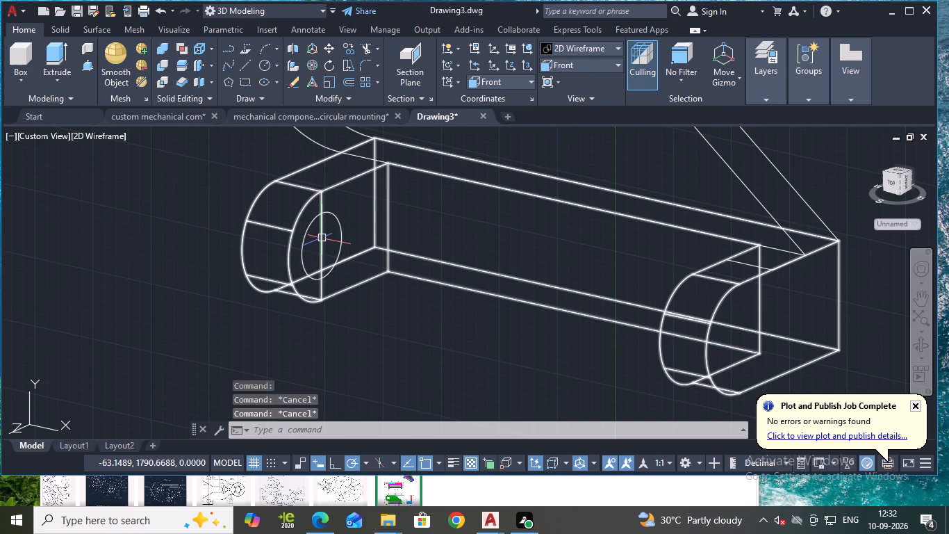
pyautogui.click(612, 42)
pyautogui.click(693, 124)
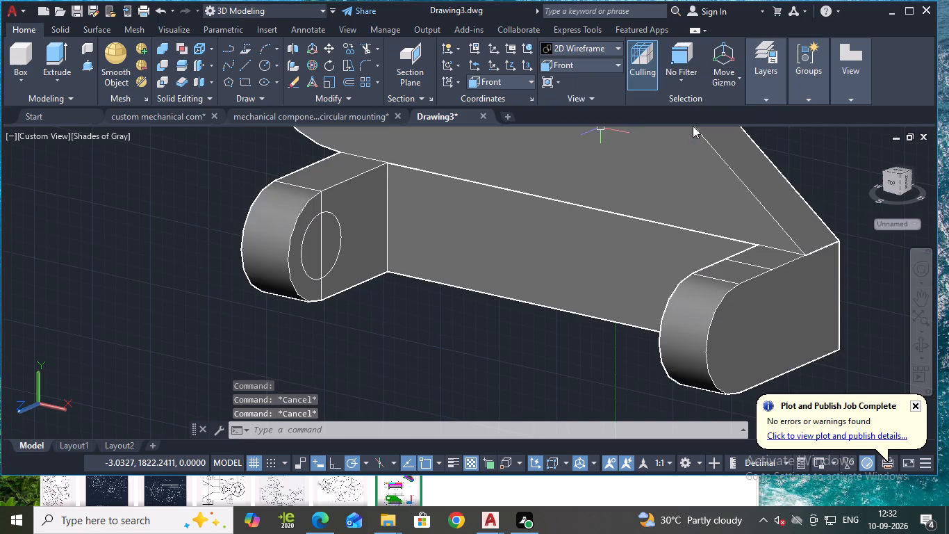
# Explode the U-shaped body solid into separate faces.
pyautogui.click(87, 70)
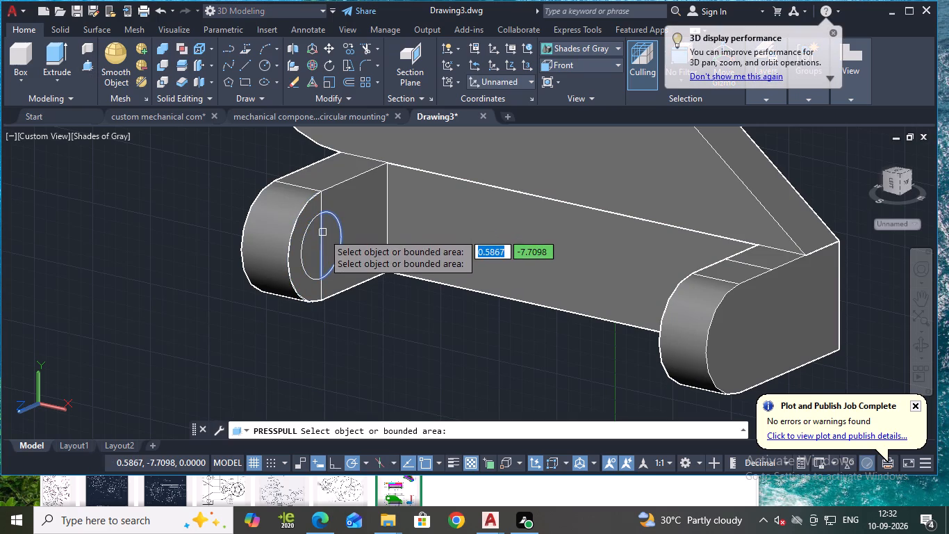
pyautogui.press('Escape')
pyautogui.click(351, 209)
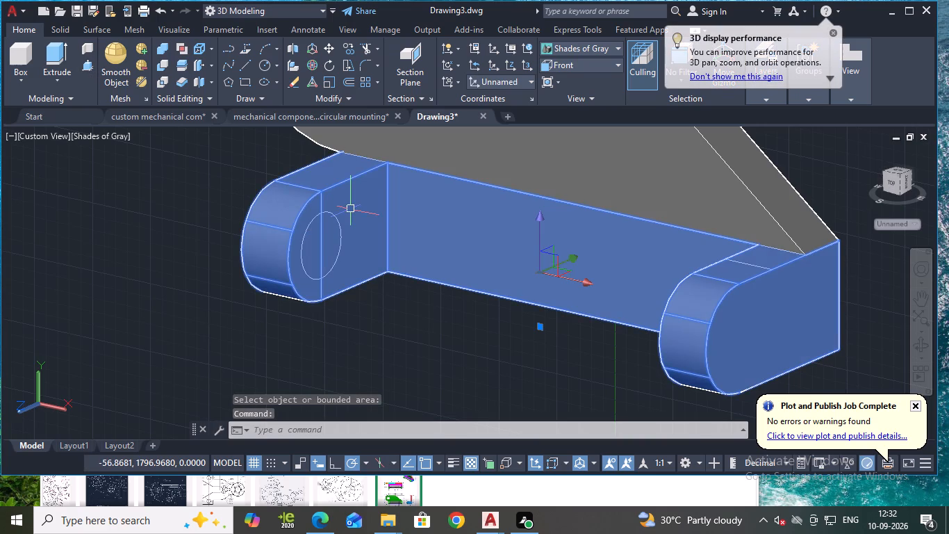
pyautogui.press('e')
pyautogui.press('x')
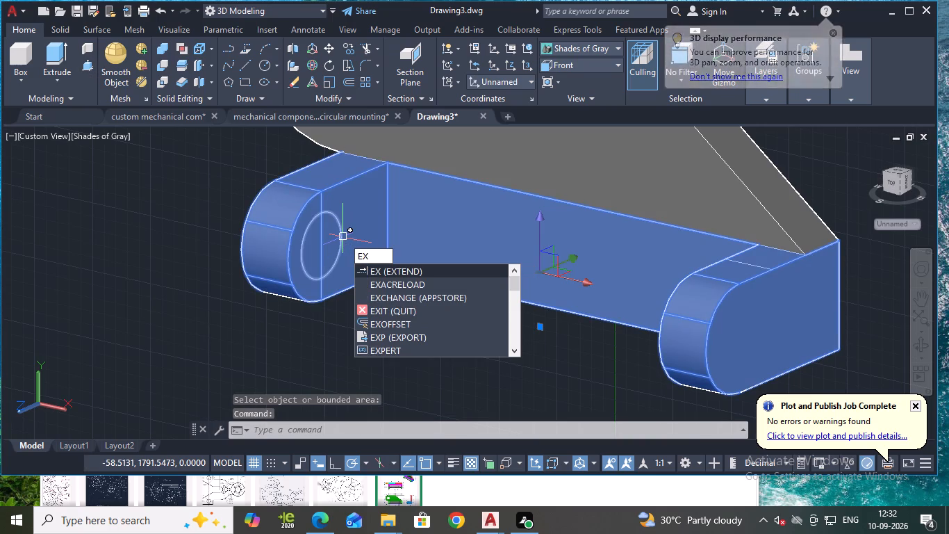
pyautogui.scroll(-1, 392, 350)
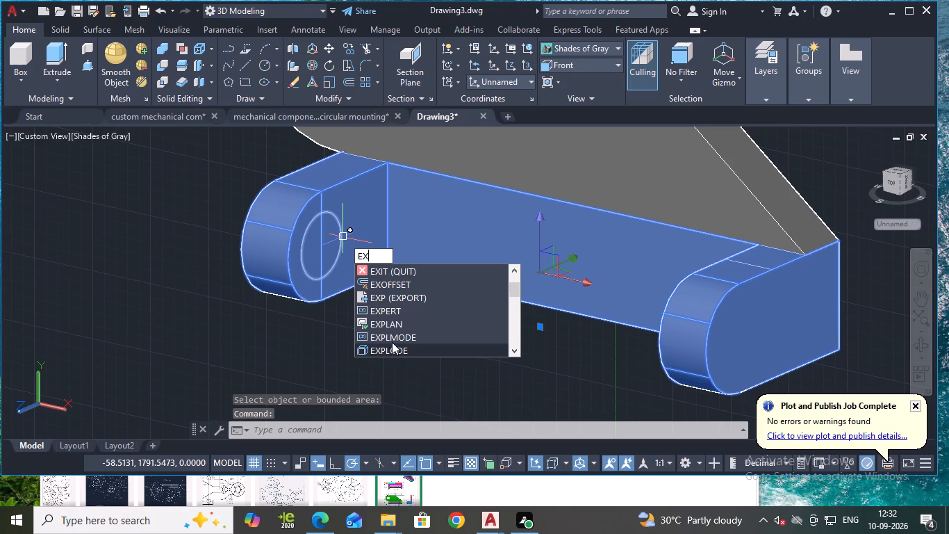
pyautogui.click(397, 348)
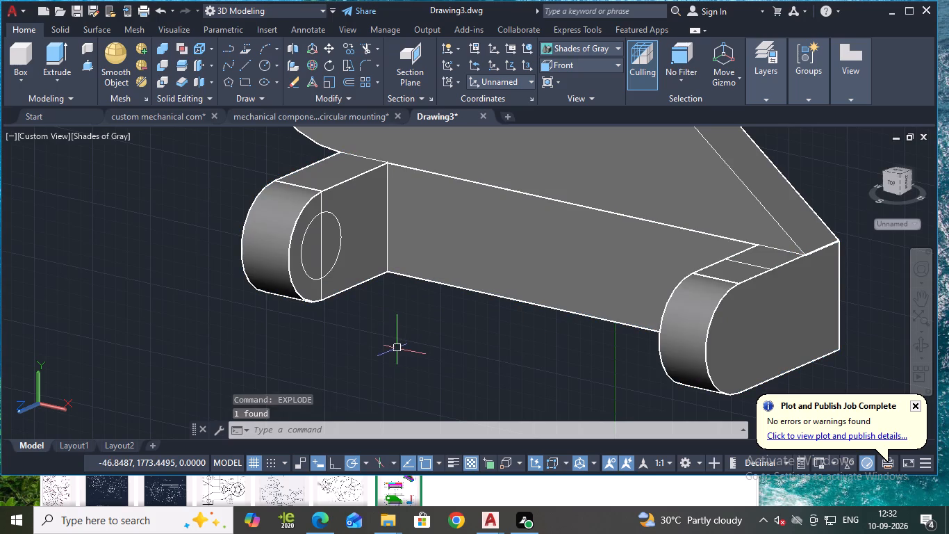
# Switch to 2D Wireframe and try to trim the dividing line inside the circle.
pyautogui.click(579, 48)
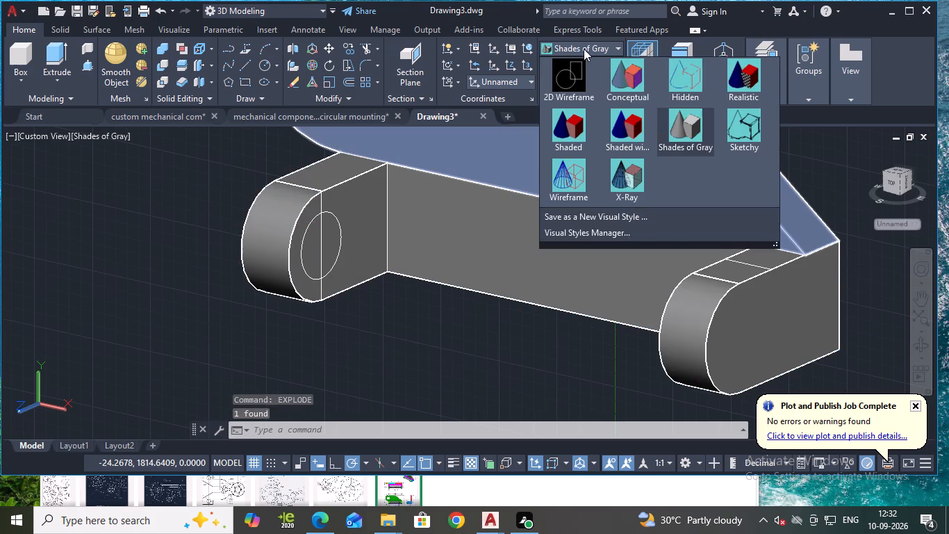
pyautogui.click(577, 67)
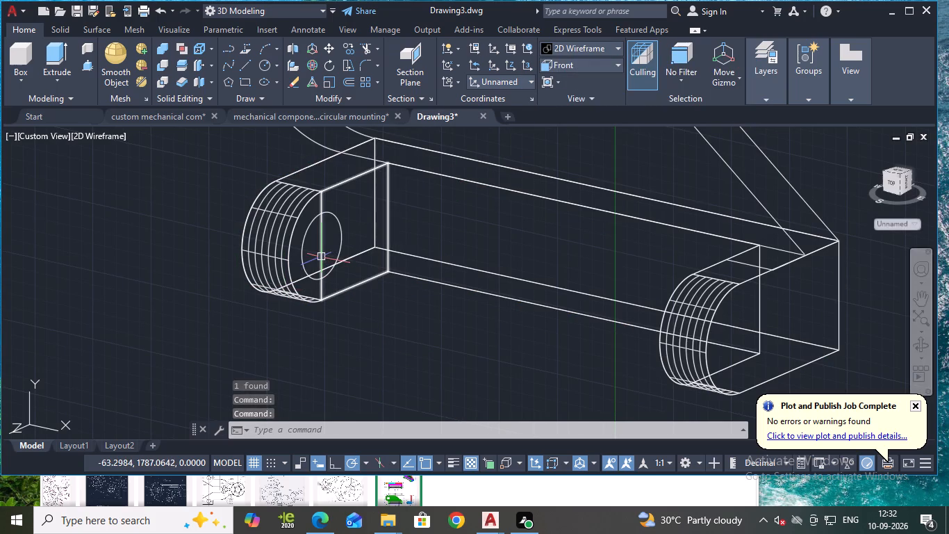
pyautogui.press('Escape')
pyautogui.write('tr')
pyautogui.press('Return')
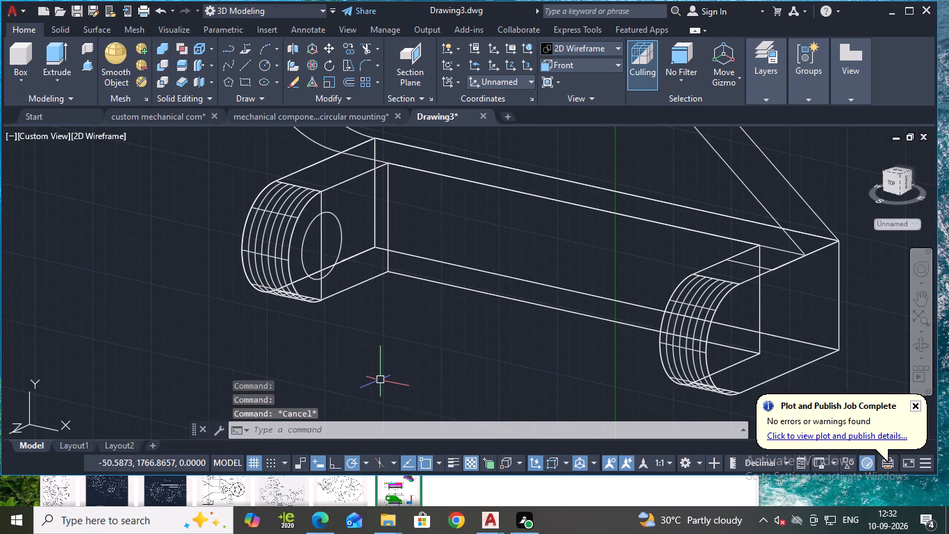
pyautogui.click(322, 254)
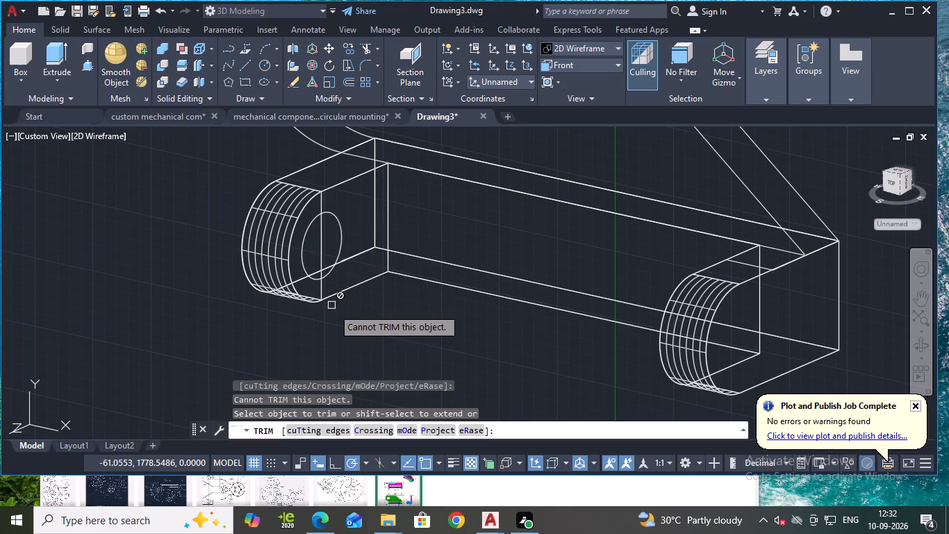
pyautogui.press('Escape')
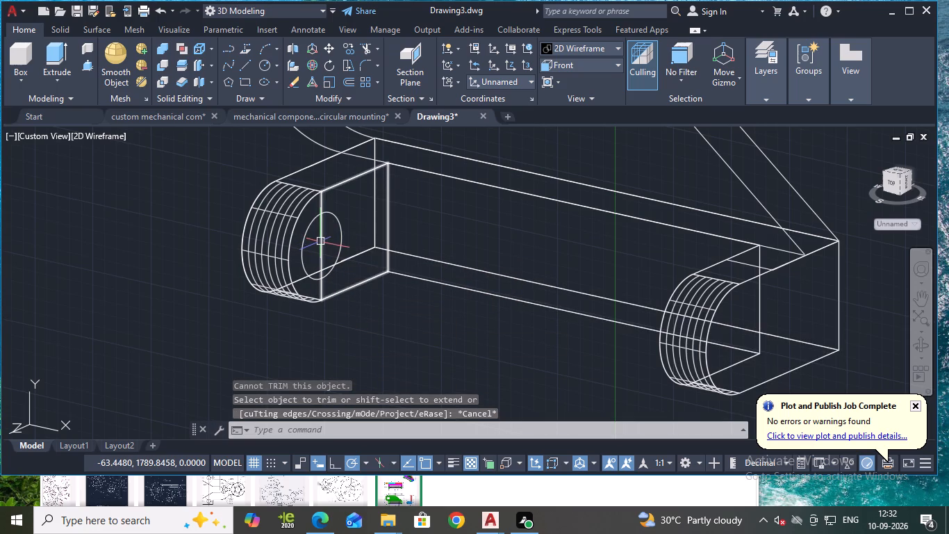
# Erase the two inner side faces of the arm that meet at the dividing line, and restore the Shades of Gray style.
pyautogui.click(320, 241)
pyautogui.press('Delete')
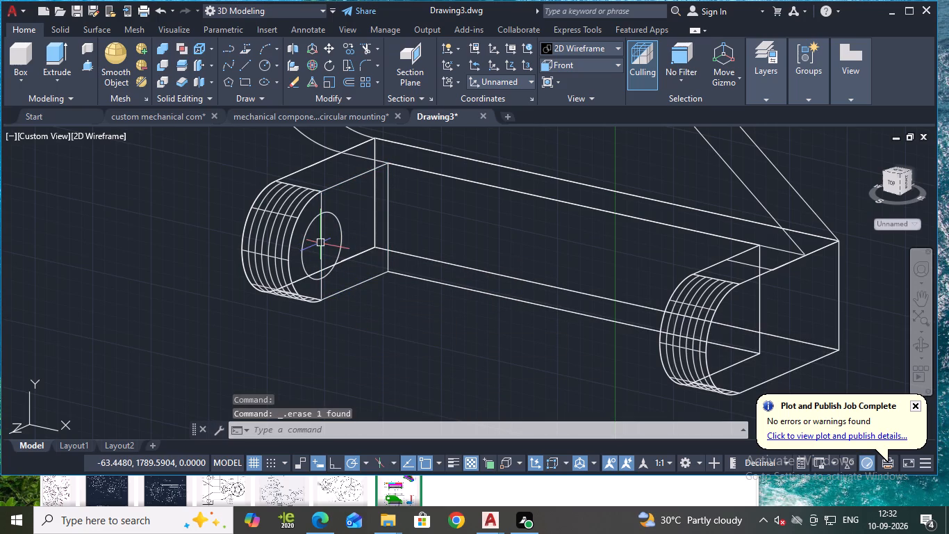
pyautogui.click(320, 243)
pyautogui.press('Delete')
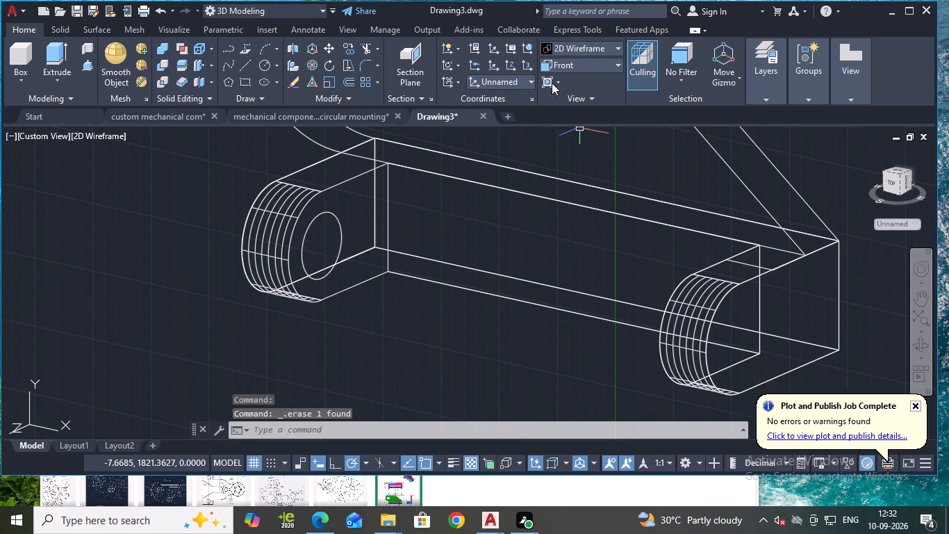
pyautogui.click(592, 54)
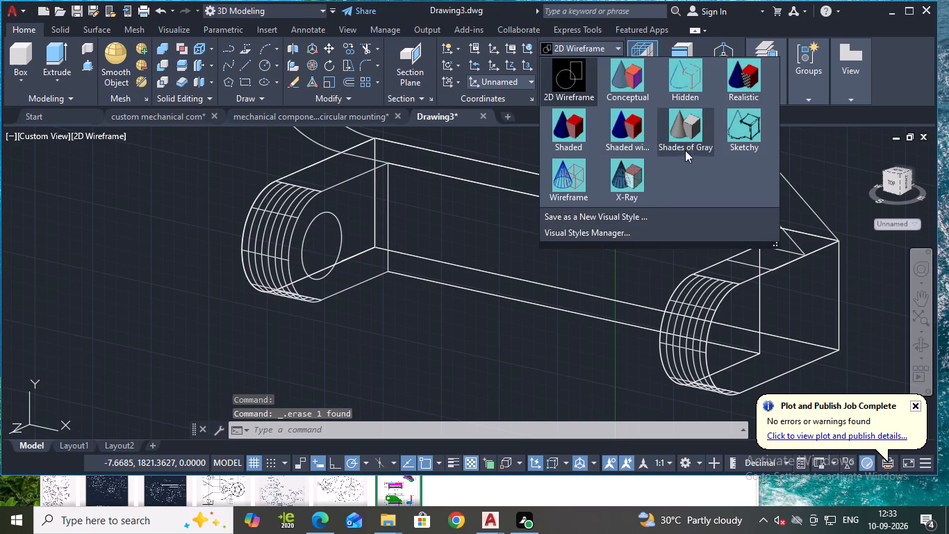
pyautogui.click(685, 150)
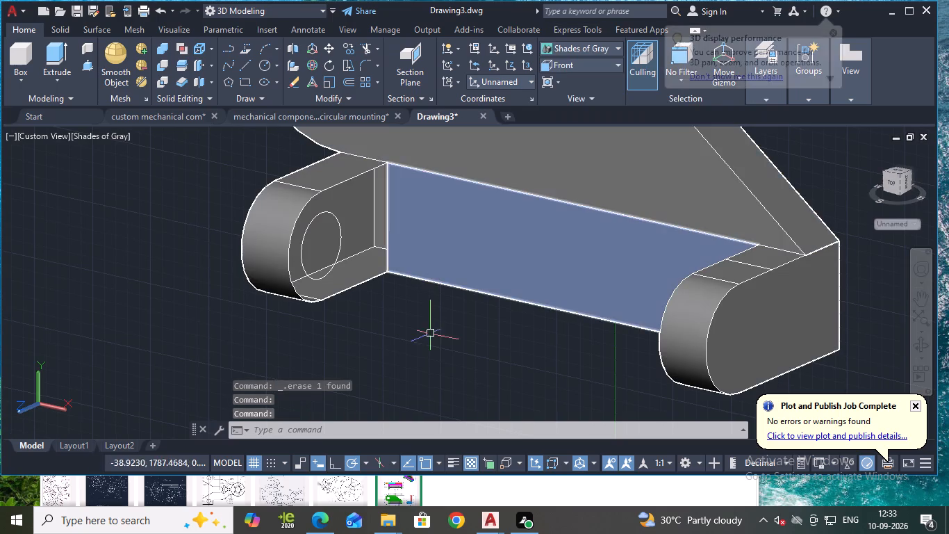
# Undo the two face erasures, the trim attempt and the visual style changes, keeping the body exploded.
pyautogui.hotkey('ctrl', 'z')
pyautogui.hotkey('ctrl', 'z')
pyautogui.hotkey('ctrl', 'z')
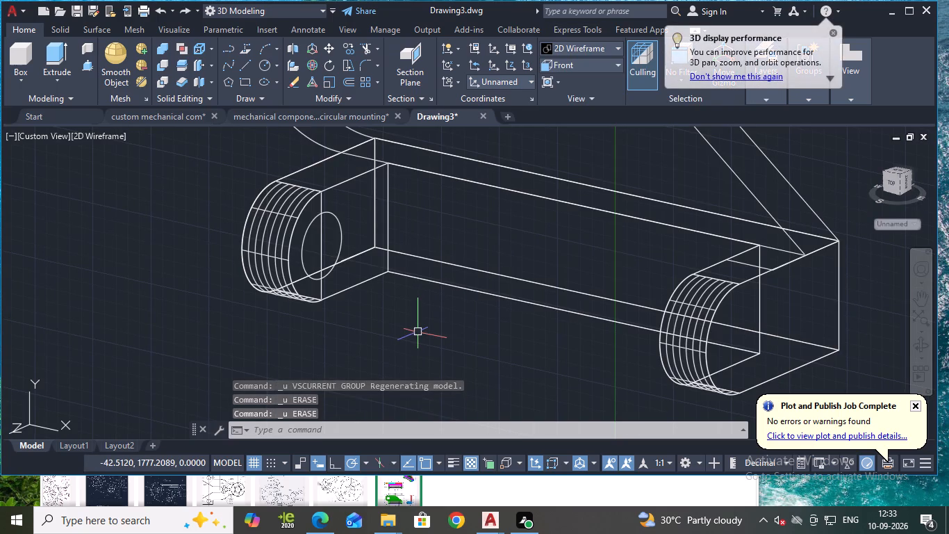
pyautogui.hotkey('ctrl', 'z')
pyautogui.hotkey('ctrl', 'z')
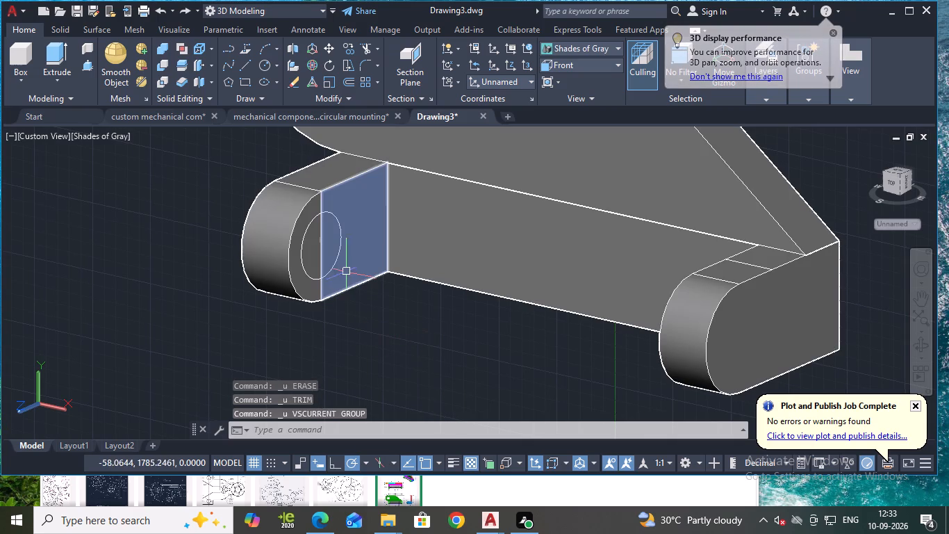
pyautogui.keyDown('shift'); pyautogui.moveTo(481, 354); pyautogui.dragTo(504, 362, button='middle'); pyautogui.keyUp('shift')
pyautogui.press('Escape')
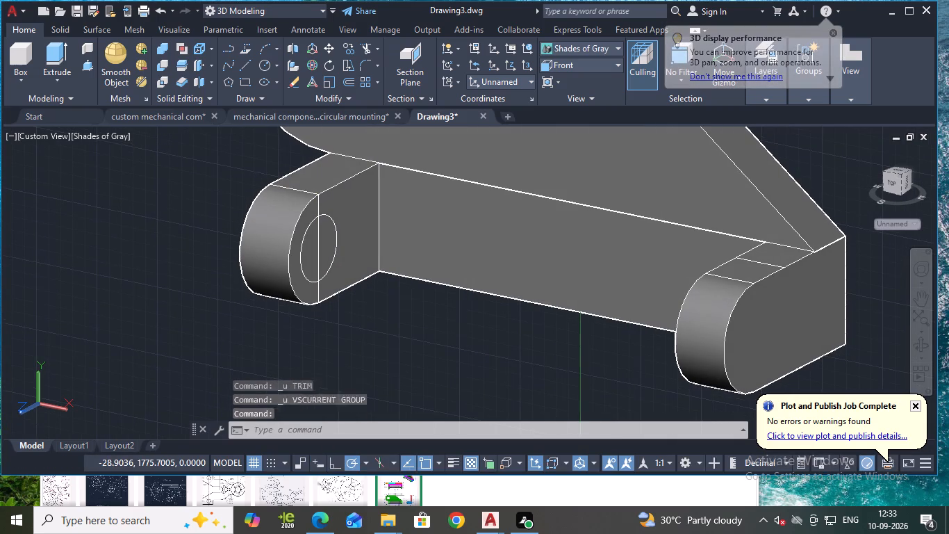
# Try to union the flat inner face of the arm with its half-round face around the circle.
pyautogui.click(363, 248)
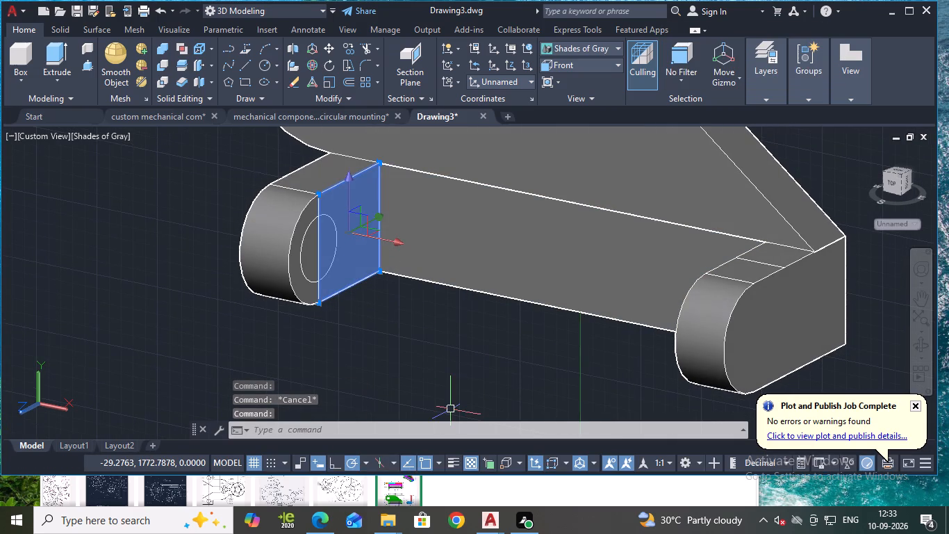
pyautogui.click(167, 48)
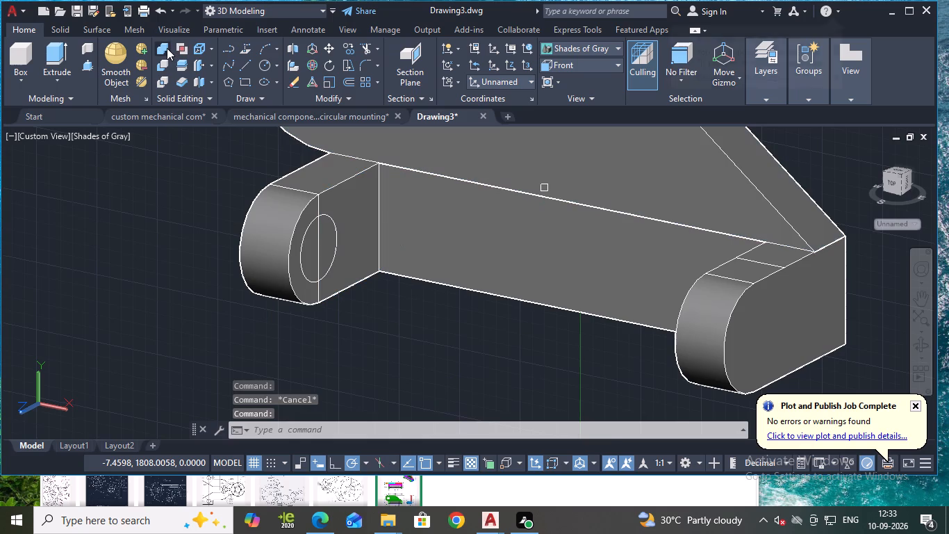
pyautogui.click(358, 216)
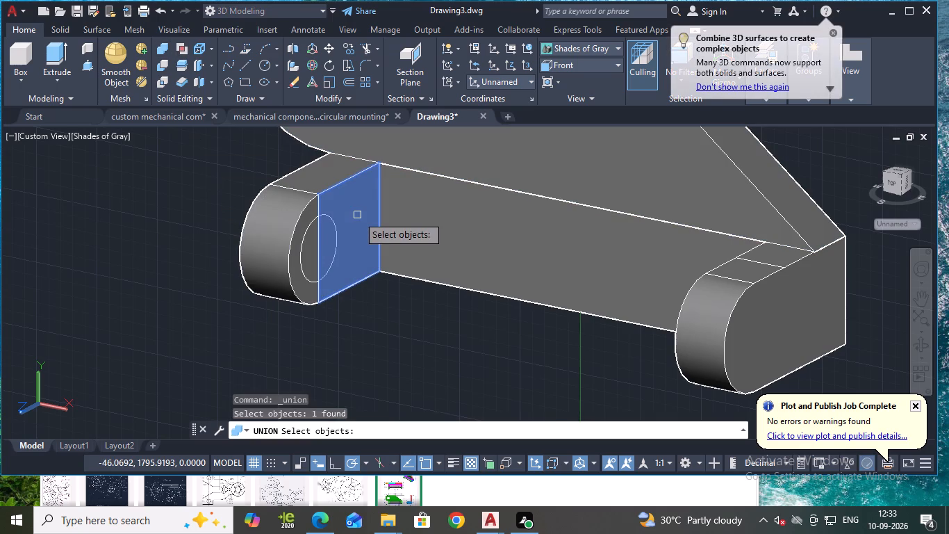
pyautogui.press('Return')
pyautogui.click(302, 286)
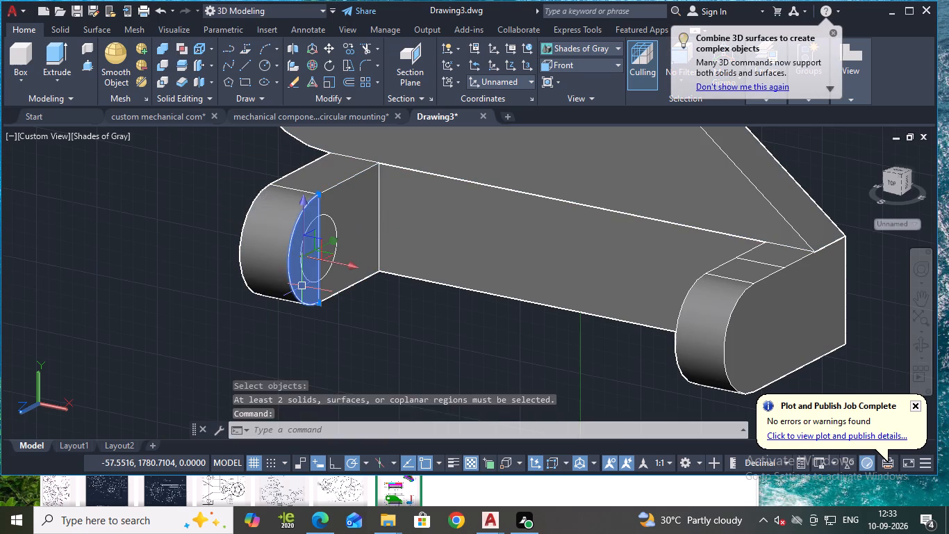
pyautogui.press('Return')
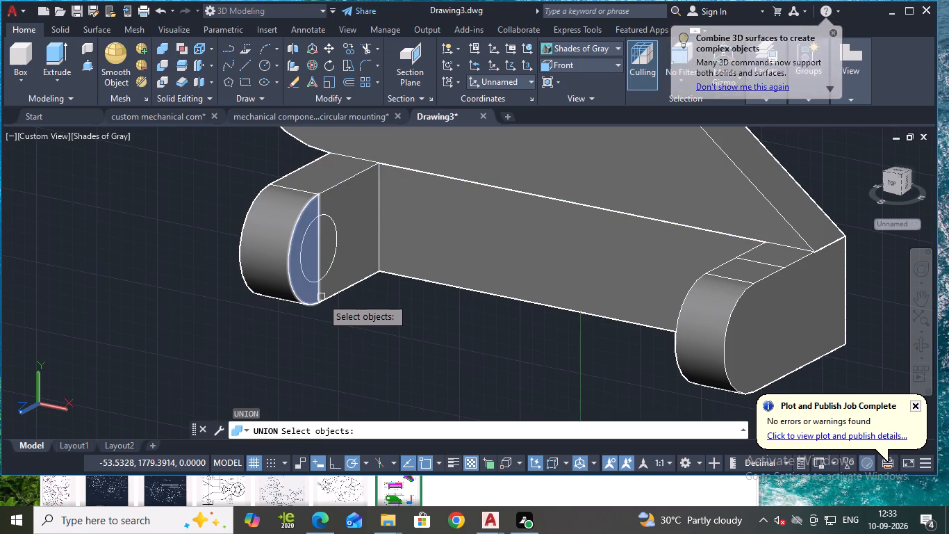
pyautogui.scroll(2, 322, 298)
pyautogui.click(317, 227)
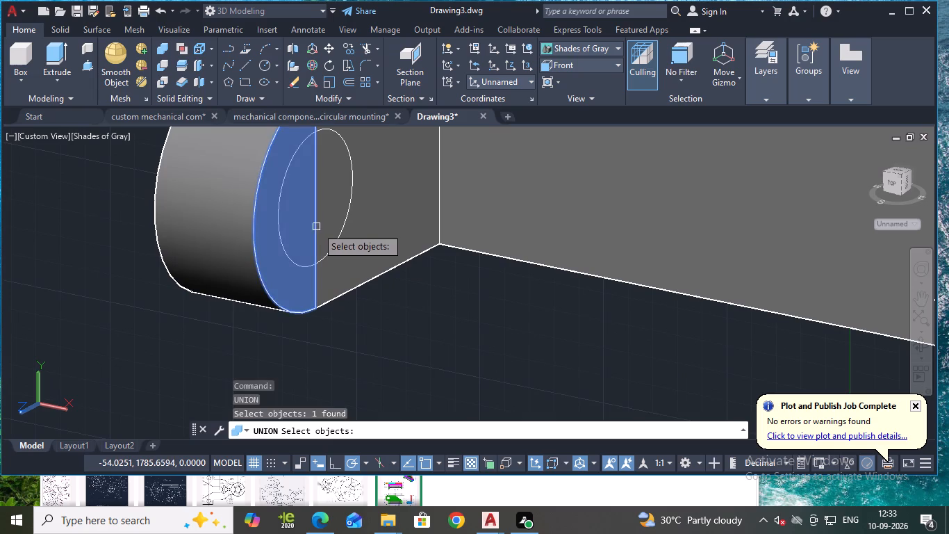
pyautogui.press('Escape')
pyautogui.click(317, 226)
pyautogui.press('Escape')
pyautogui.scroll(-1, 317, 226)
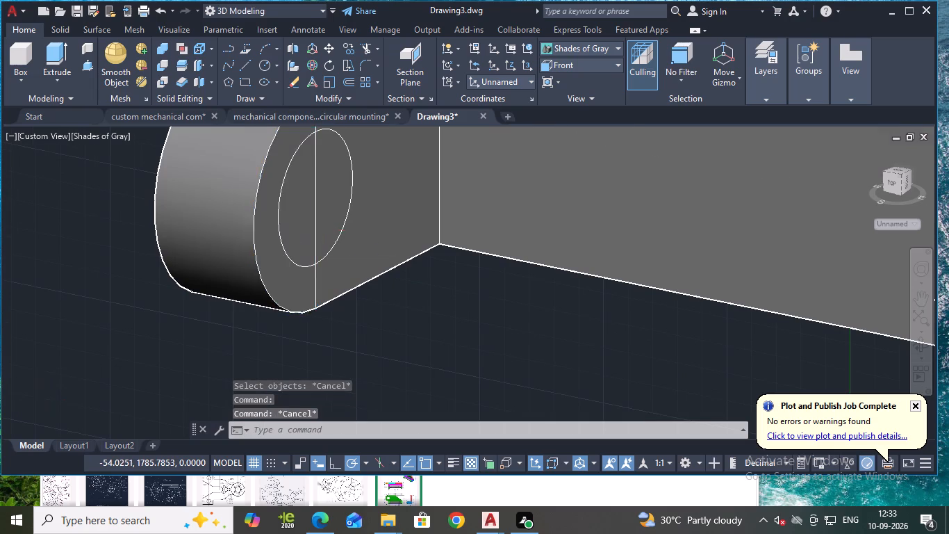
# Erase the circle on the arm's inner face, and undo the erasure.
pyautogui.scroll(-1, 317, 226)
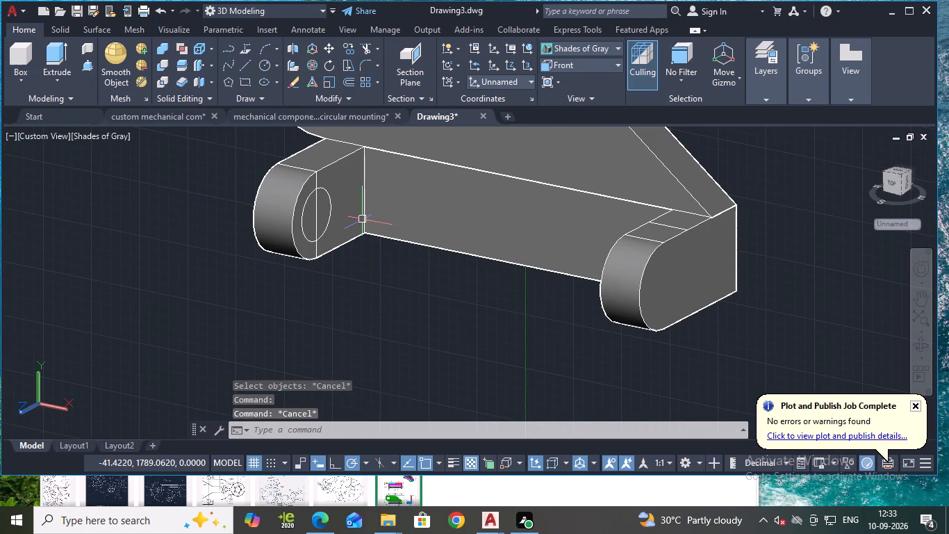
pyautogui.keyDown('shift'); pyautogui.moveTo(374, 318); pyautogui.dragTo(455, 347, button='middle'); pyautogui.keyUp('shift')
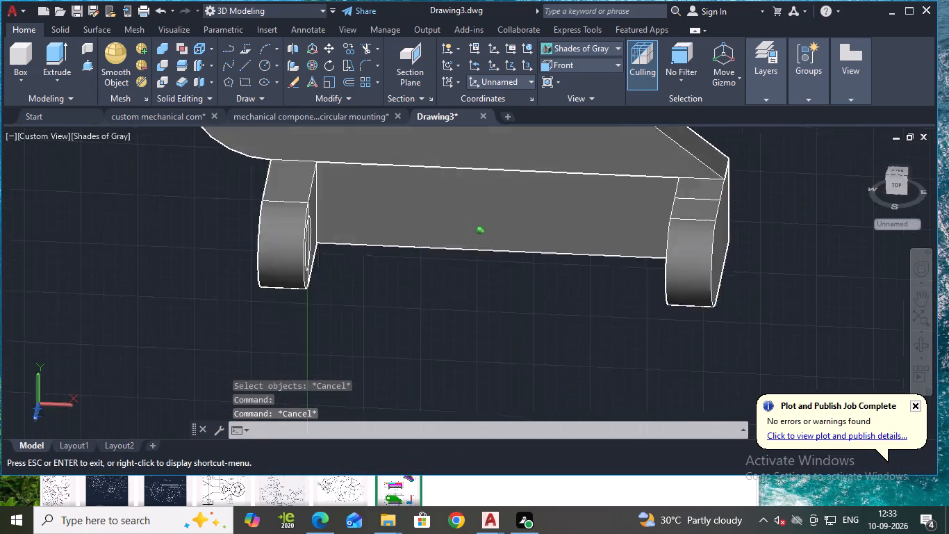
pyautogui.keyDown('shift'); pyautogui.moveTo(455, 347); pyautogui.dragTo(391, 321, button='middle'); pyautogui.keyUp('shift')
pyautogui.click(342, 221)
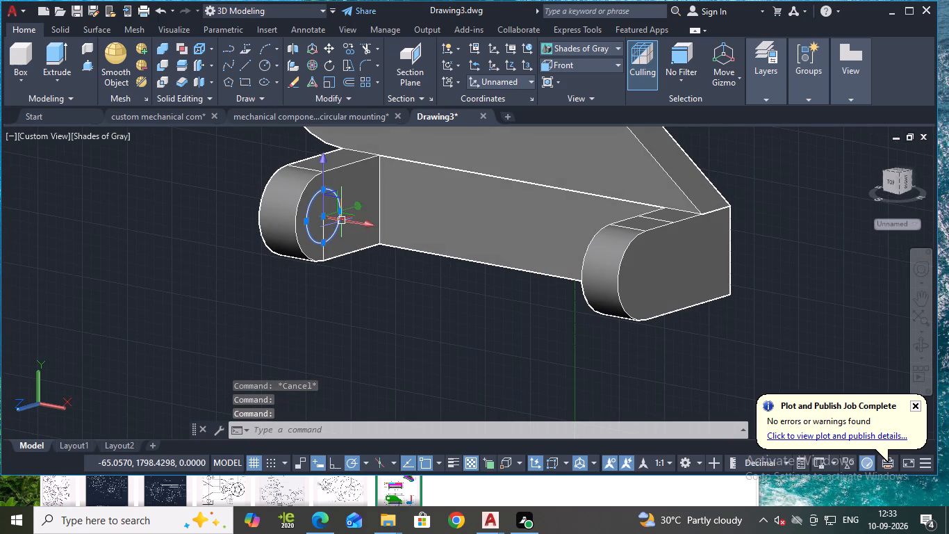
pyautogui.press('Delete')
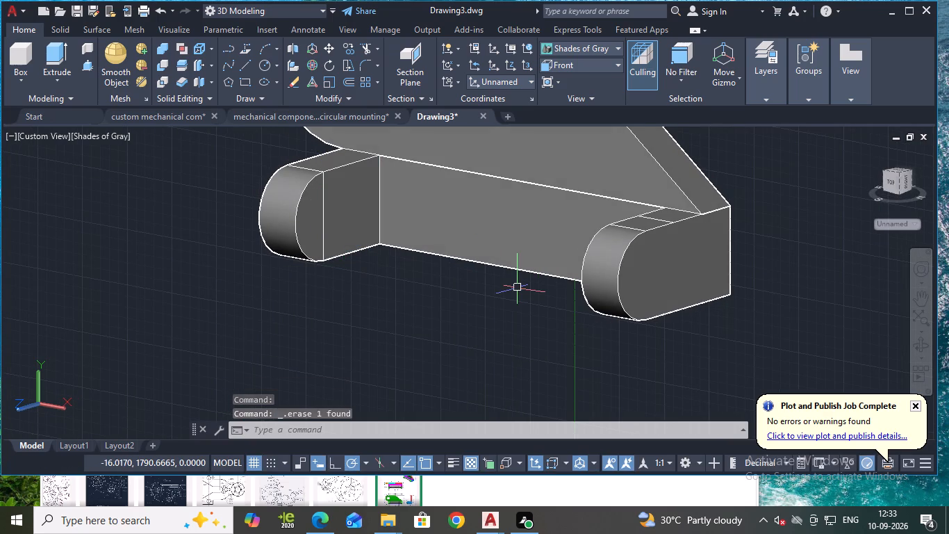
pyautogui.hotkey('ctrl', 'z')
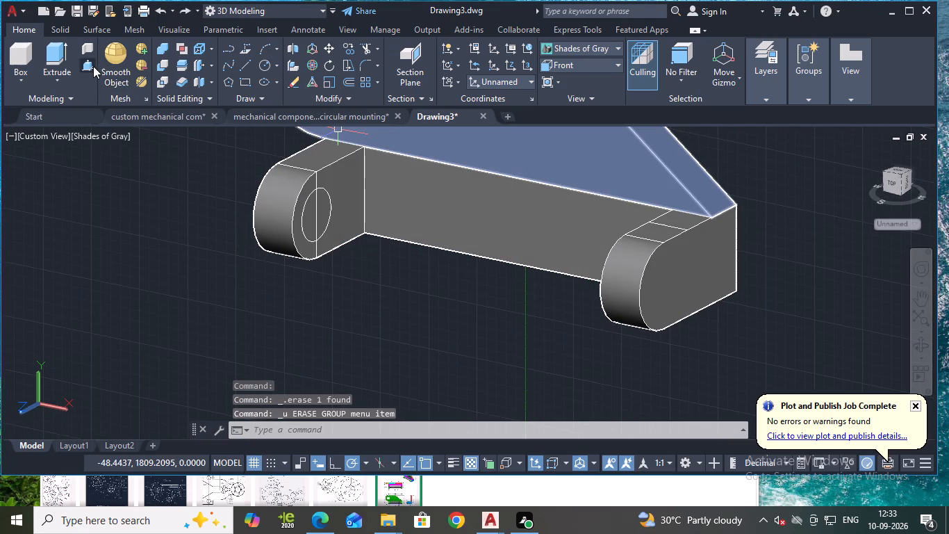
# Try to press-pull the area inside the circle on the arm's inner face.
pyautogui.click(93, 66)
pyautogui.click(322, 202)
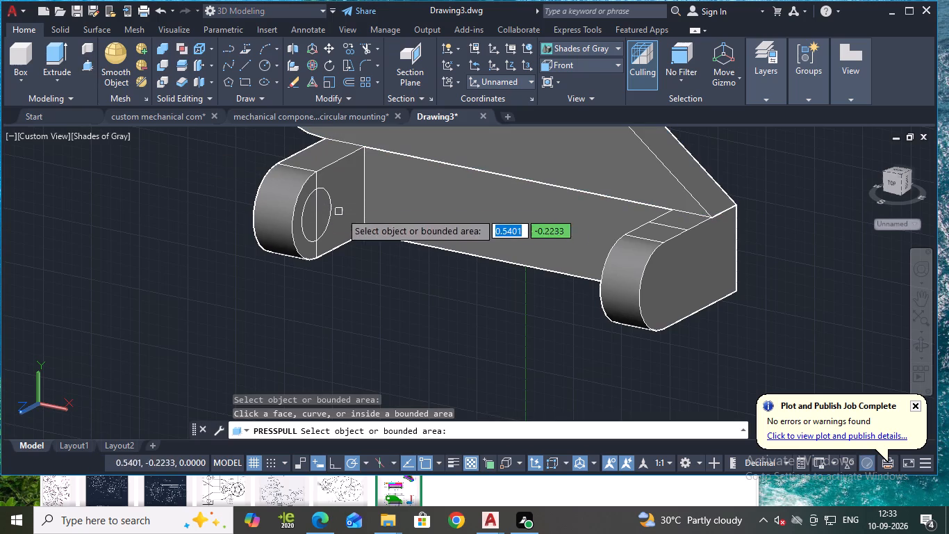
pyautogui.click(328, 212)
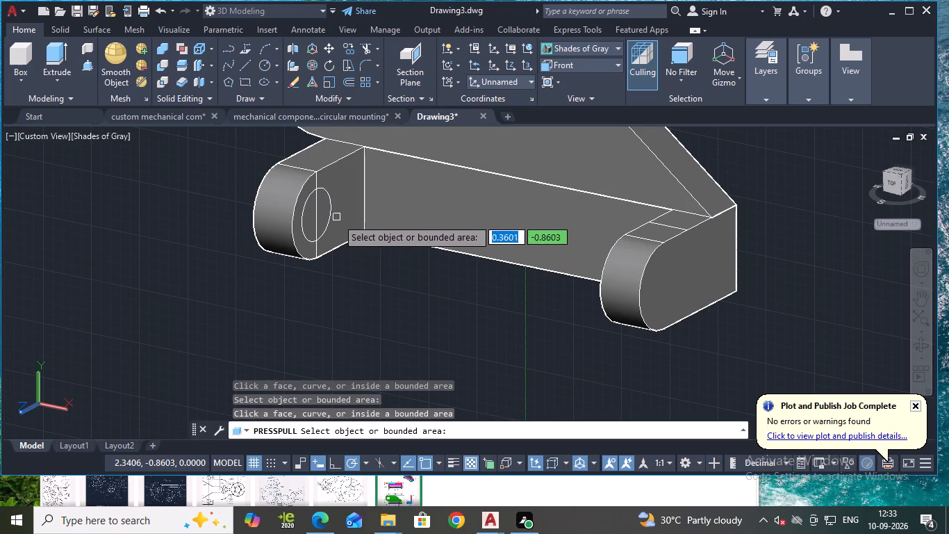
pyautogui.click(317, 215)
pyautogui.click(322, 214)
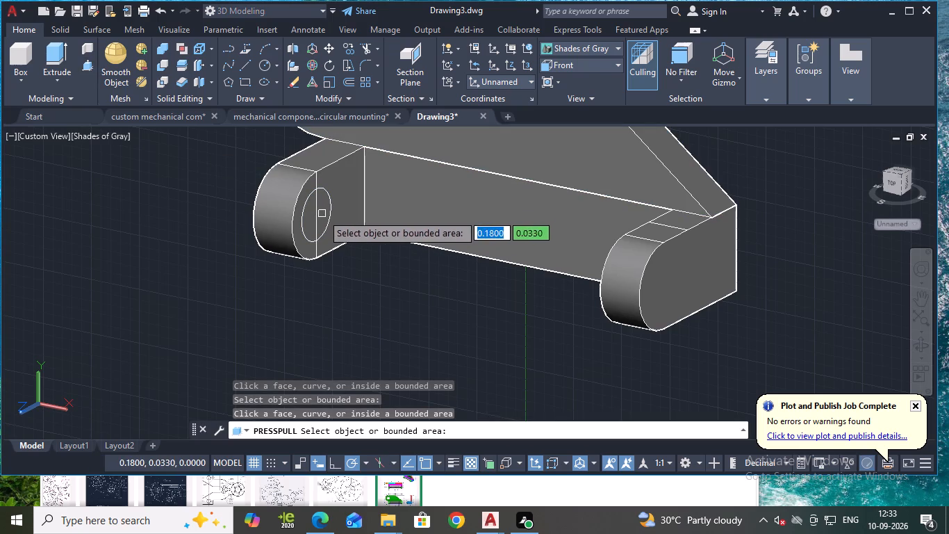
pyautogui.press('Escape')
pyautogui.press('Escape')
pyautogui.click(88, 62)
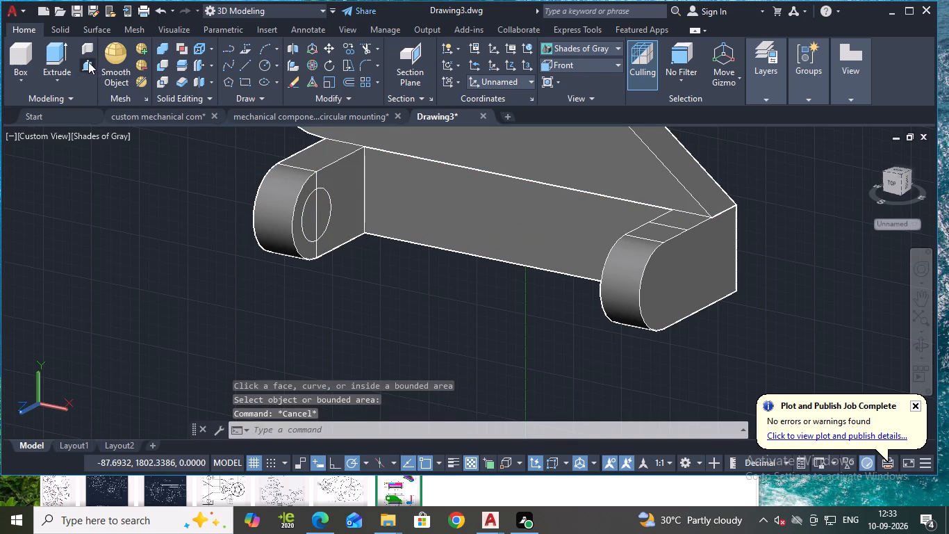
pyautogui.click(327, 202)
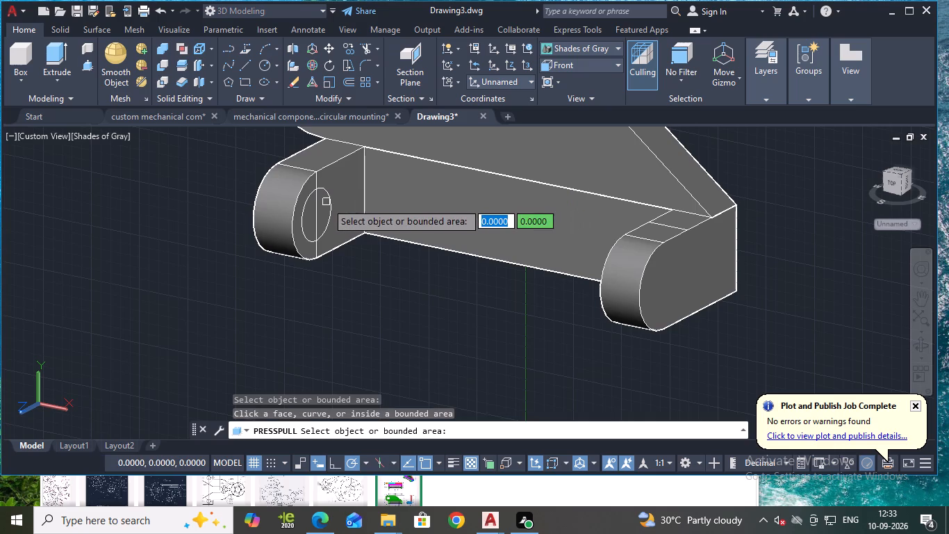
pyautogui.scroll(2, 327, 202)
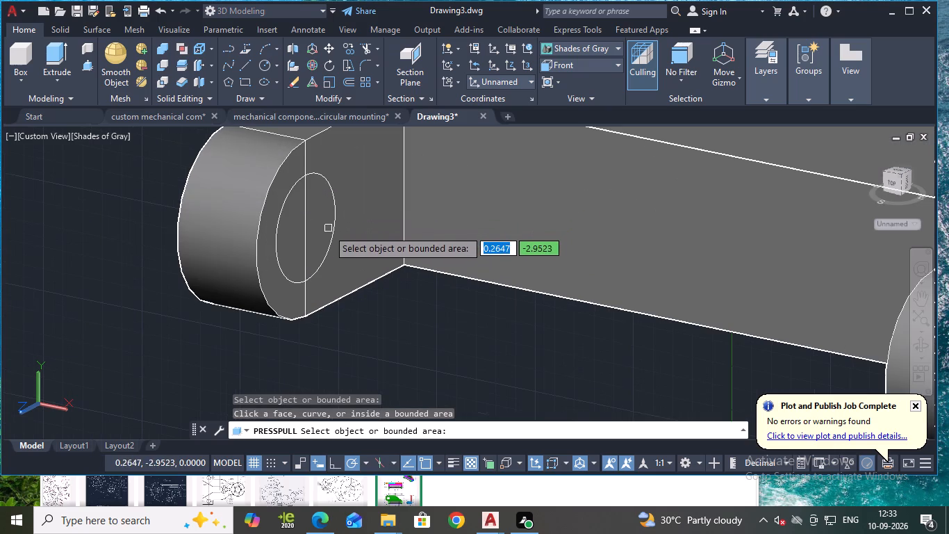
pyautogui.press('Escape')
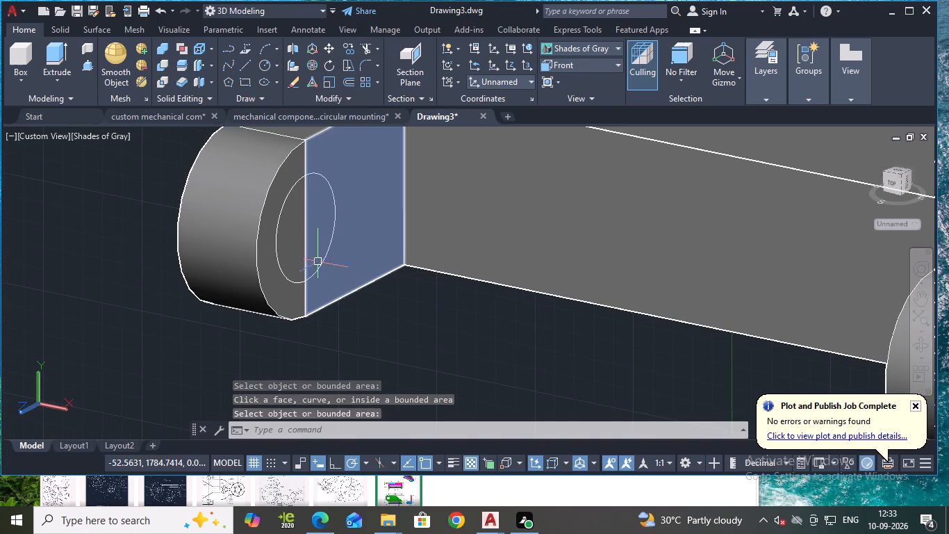
# Press-pull the circle on the arm's inner face by 80 toward the opposite arm to form a cylindrical rod.
pyautogui.scroll(-1, 379, 311)
pyautogui.keyDown('shift'); pyautogui.moveTo(398, 329); pyautogui.dragTo(406, 332, button='middle'); pyautogui.keyUp('shift')
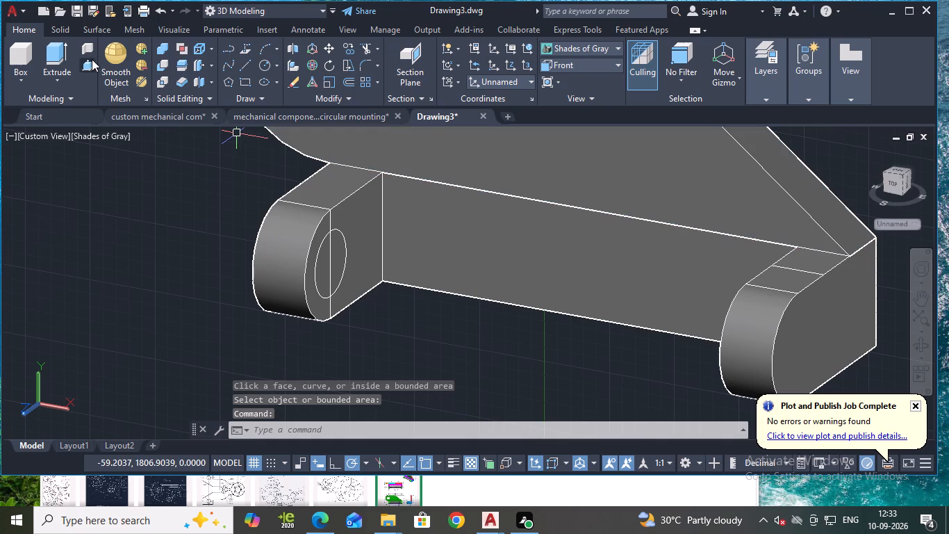
pyautogui.click(89, 59)
pyautogui.click(339, 260)
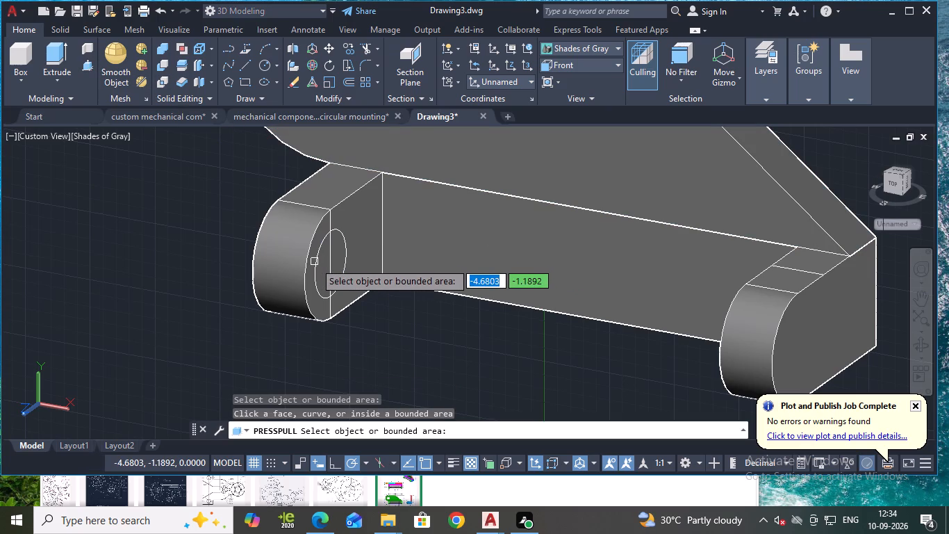
pyautogui.click(318, 264)
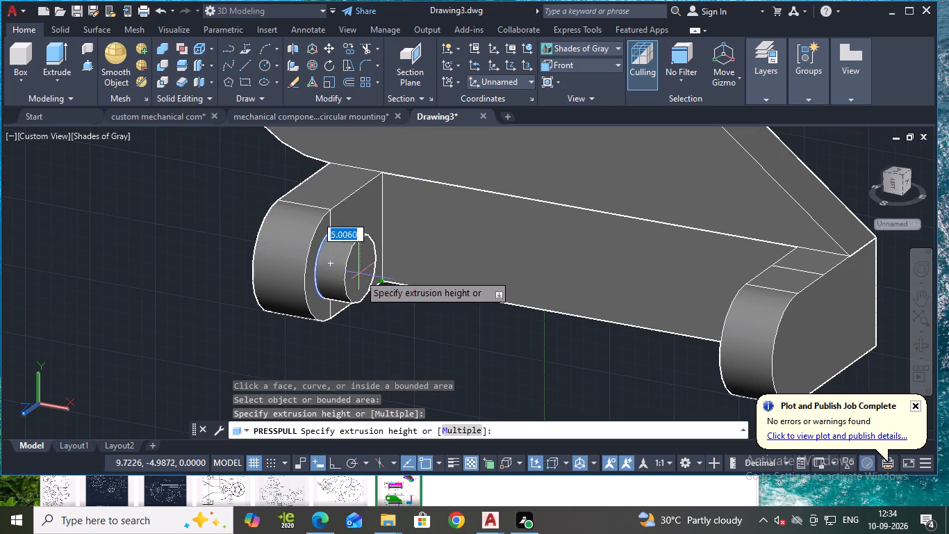
pyautogui.keyDown('shift'); pyautogui.moveTo(588, 345); pyautogui.dragTo(614, 353, button='middle'); pyautogui.keyUp('shift')
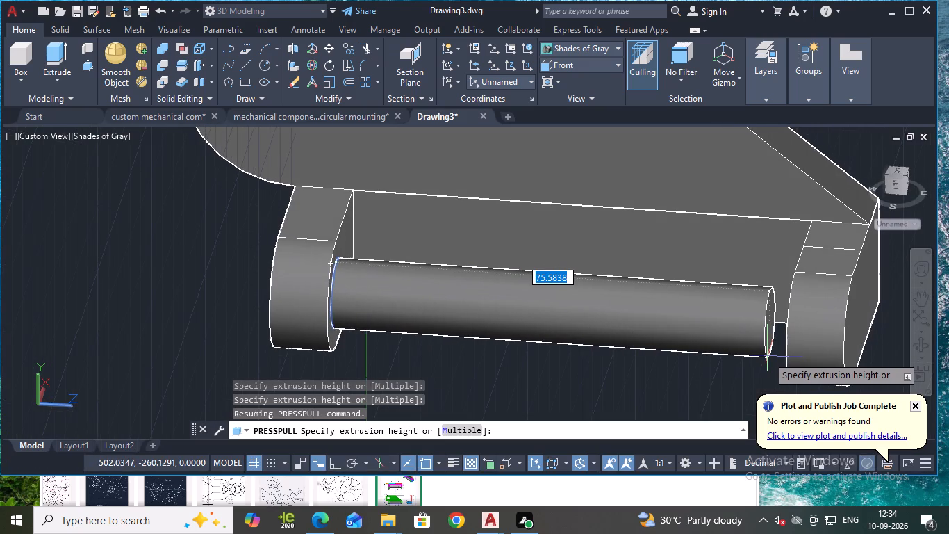
pyautogui.write('80')
pyautogui.press('Return')
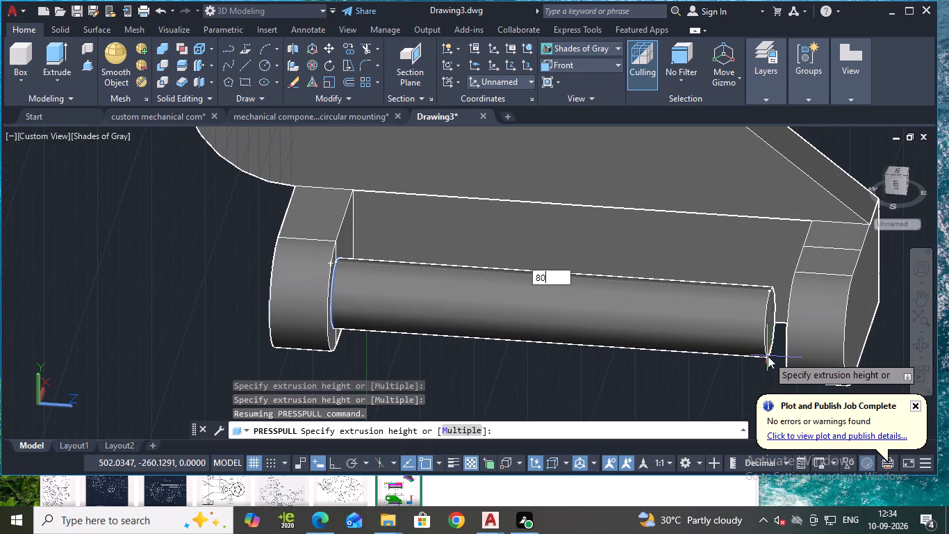
pyautogui.press('Escape')
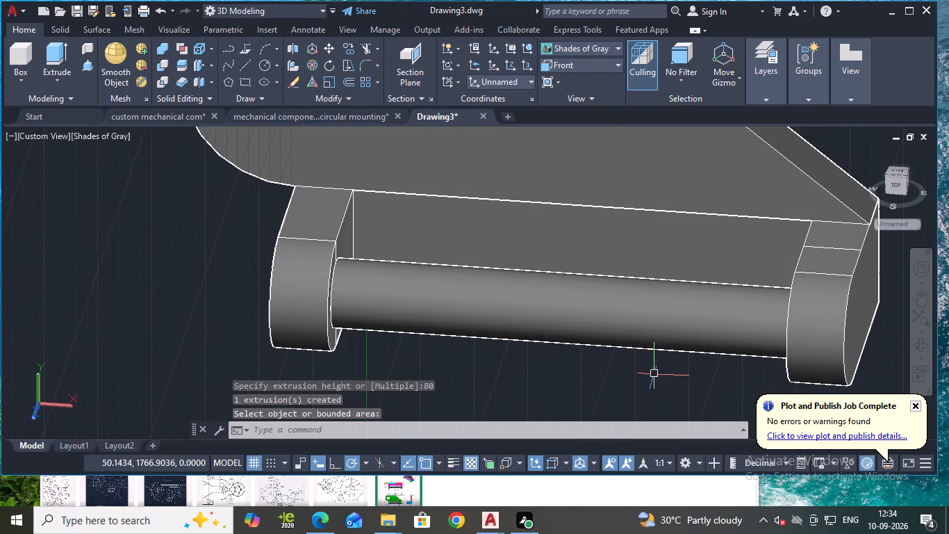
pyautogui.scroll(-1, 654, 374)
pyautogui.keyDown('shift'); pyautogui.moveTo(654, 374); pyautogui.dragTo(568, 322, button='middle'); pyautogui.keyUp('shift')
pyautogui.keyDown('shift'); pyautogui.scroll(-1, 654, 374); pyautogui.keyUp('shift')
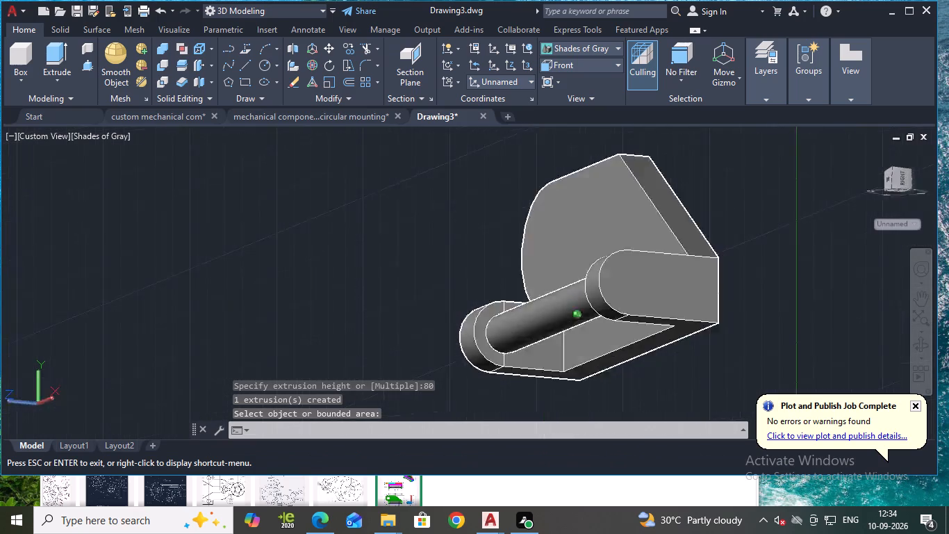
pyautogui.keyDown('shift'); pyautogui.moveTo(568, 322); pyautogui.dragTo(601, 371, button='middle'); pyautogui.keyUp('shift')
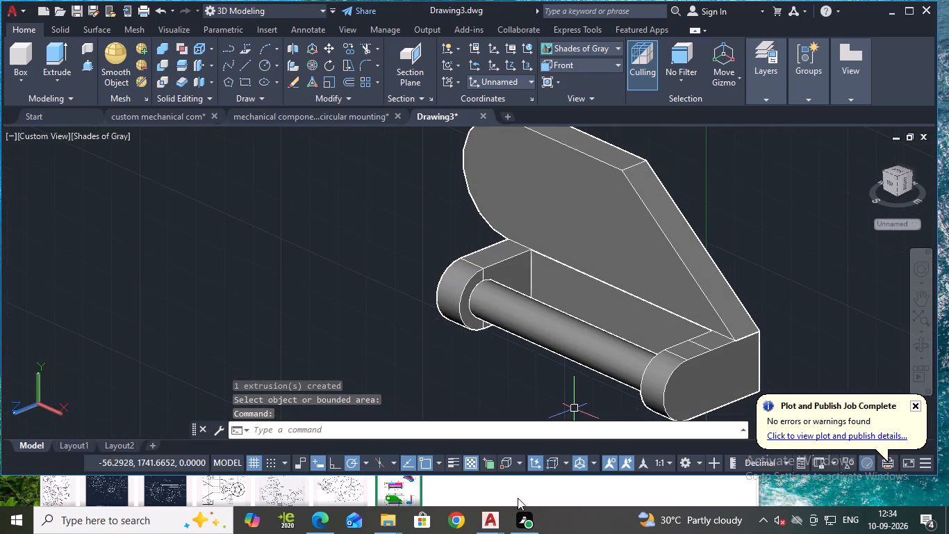
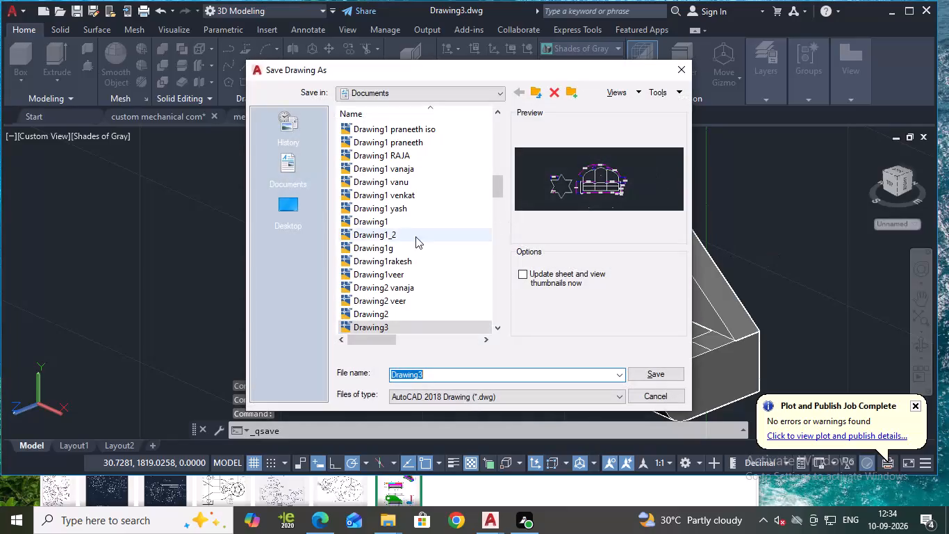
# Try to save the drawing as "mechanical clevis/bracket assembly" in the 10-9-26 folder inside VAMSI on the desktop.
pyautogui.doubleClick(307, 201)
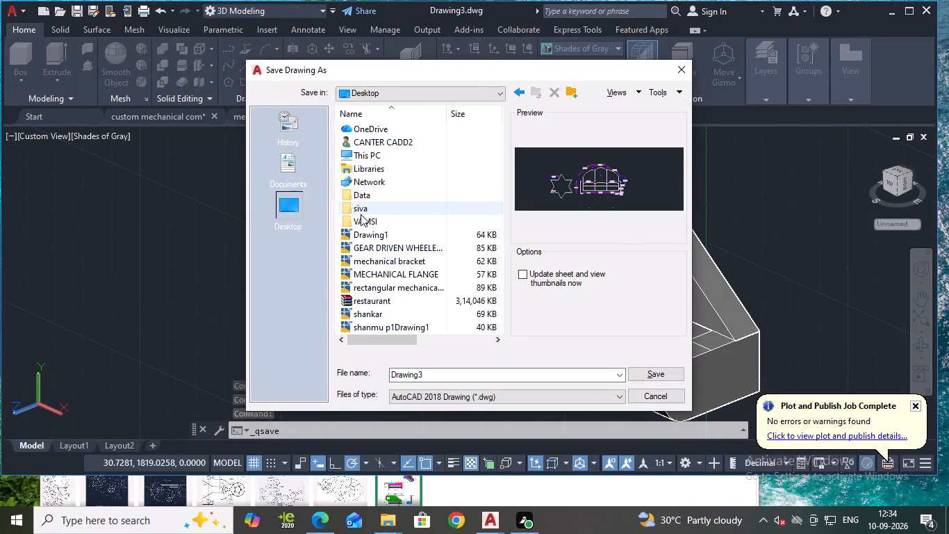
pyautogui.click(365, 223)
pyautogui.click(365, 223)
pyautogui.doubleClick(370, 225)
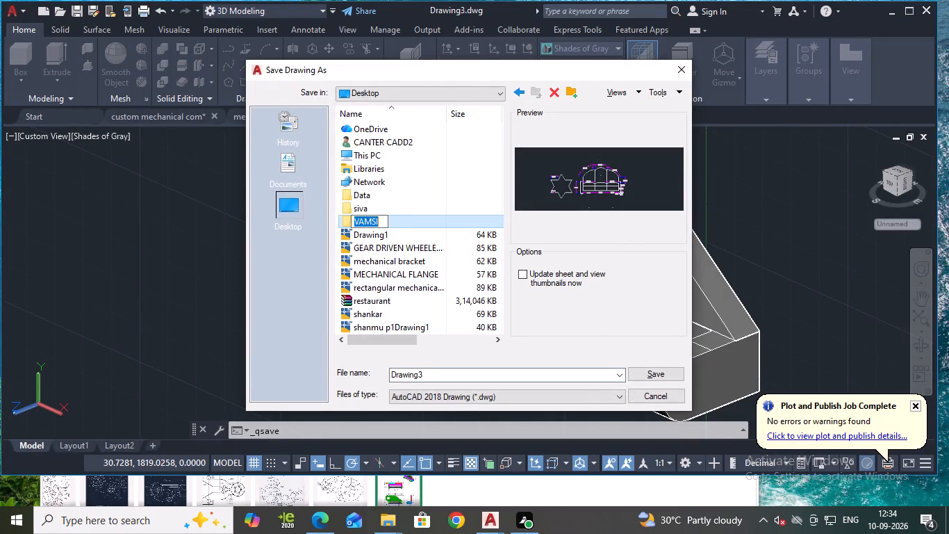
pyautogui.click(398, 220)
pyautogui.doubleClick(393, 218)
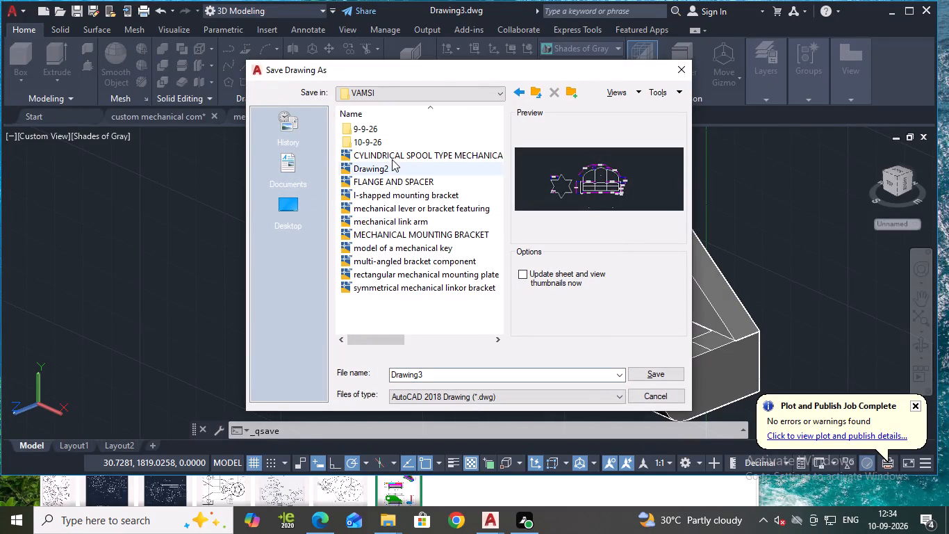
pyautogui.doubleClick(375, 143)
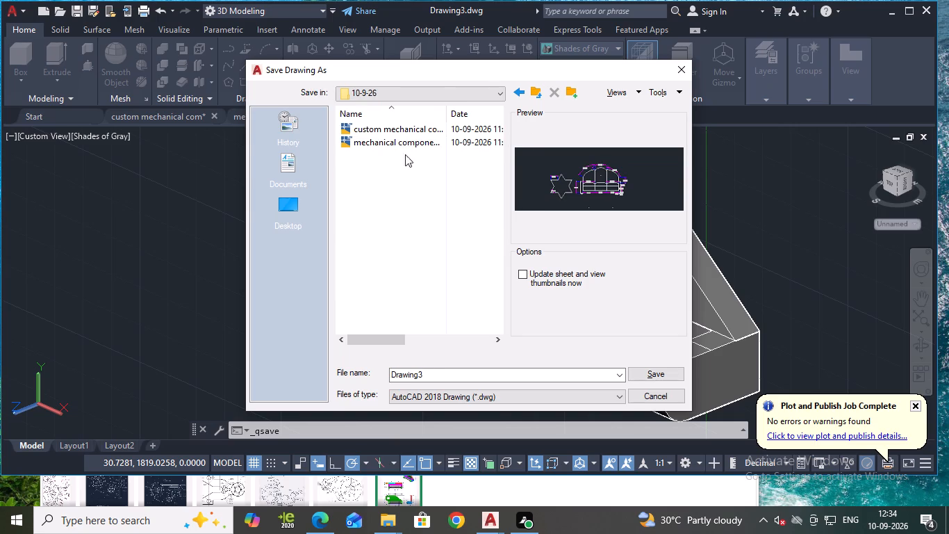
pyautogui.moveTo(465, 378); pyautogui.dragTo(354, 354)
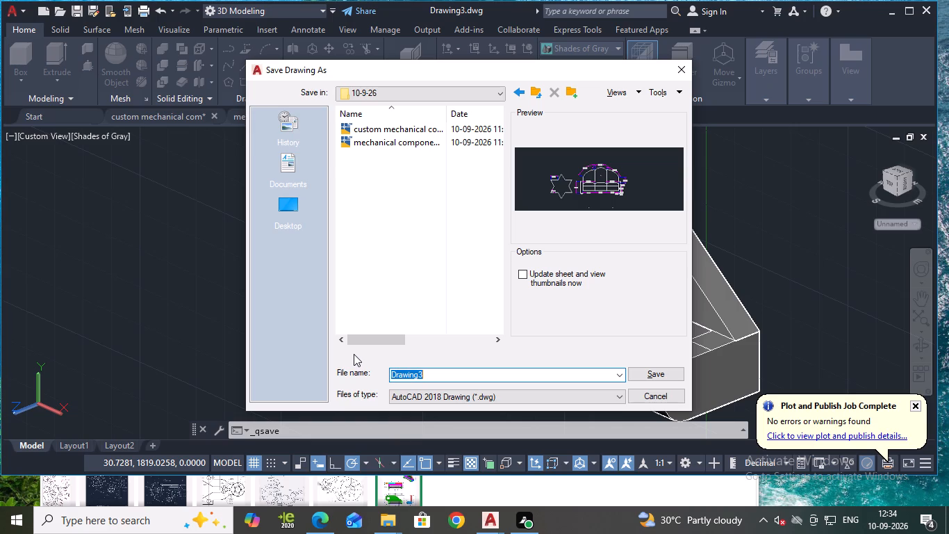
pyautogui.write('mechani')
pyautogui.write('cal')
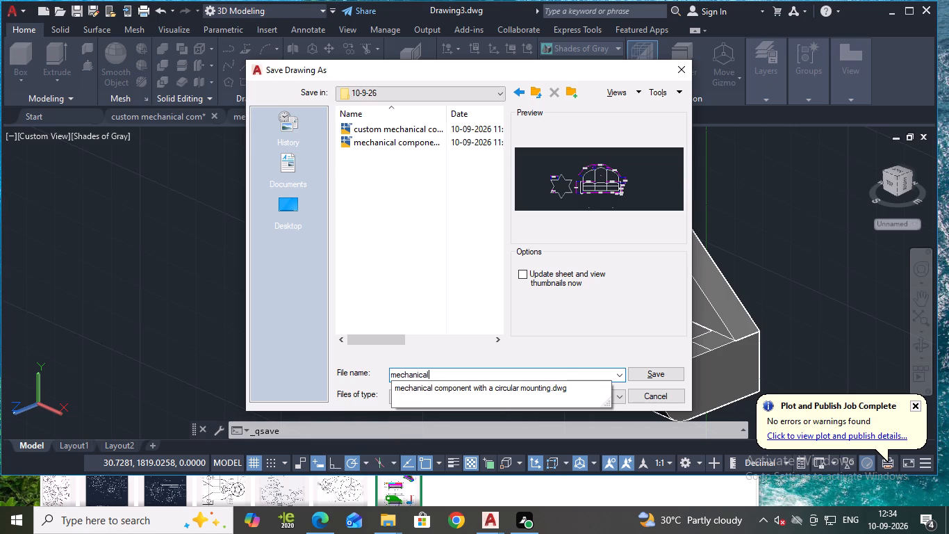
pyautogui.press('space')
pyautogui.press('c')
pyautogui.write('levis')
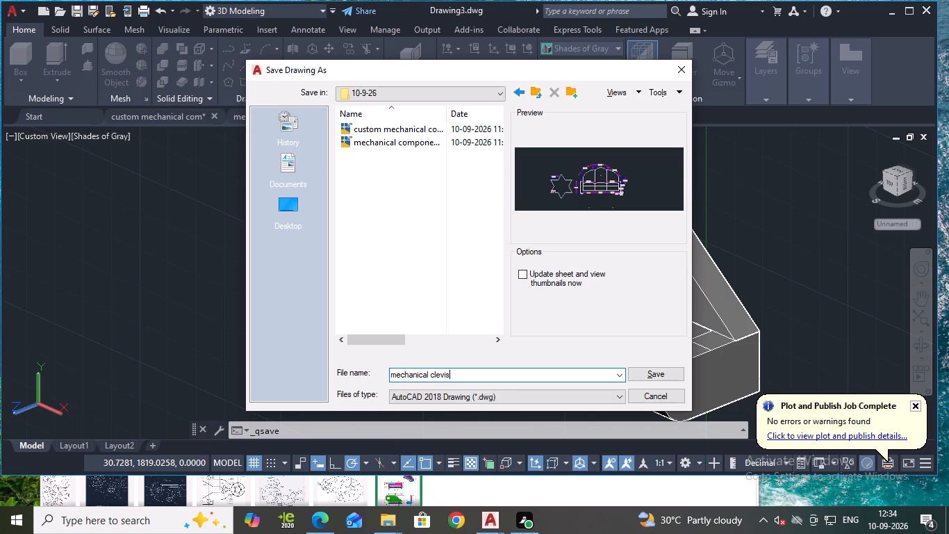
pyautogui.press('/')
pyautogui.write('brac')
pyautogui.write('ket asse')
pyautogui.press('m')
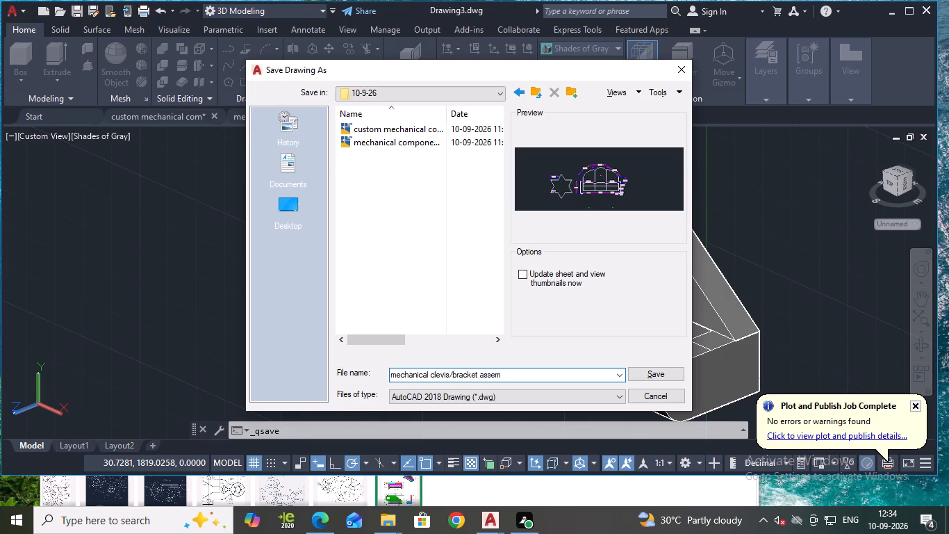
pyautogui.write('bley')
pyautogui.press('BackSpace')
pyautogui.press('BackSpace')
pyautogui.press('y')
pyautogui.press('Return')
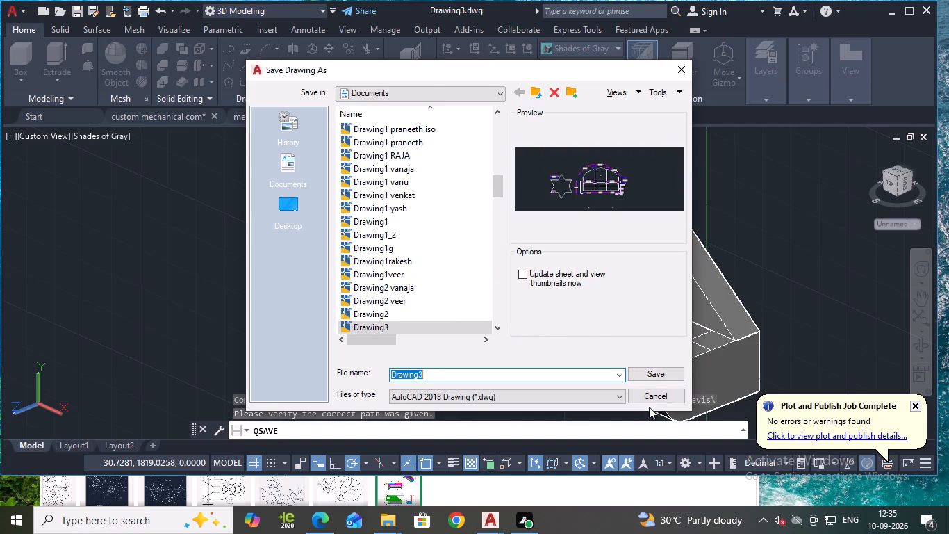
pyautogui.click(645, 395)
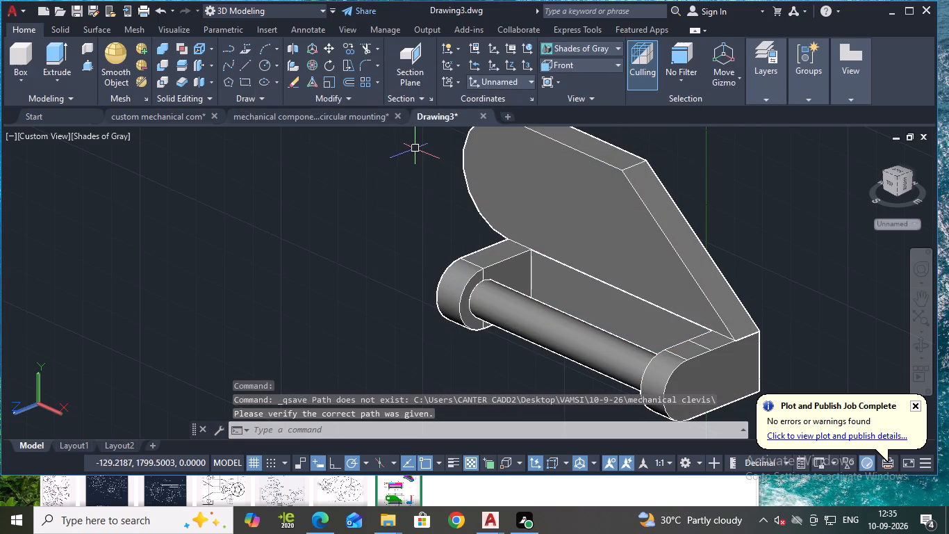
# Save the drawing in the desktop's VAMSI folder as "mechanical lever or bracket featuring.dwg", replacing the existing file.
pyautogui.hotkey('ctrl', 's')
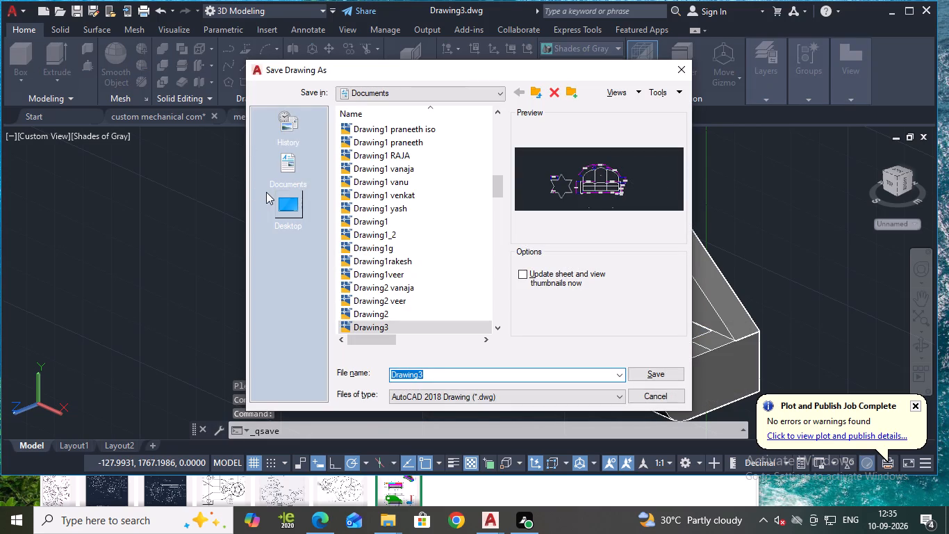
pyautogui.click(268, 193)
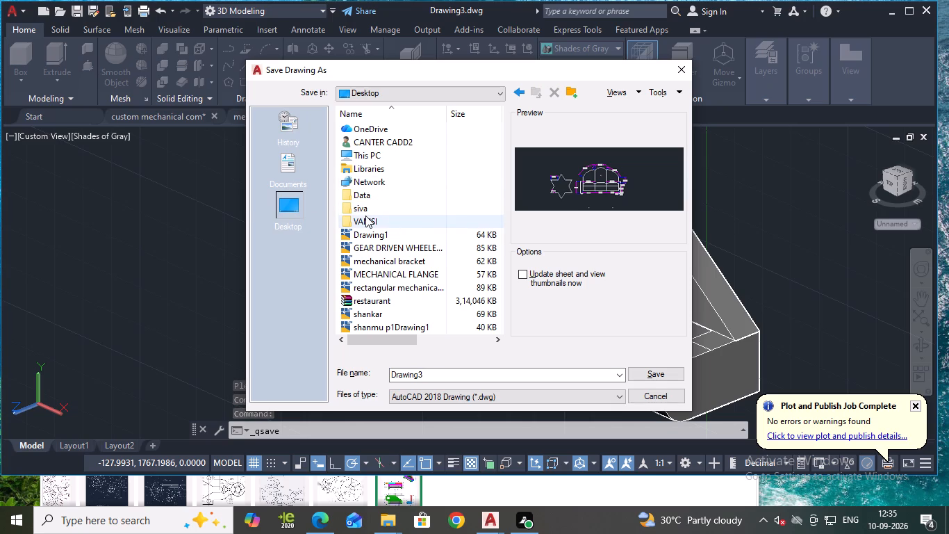
pyautogui.doubleClick(367, 217)
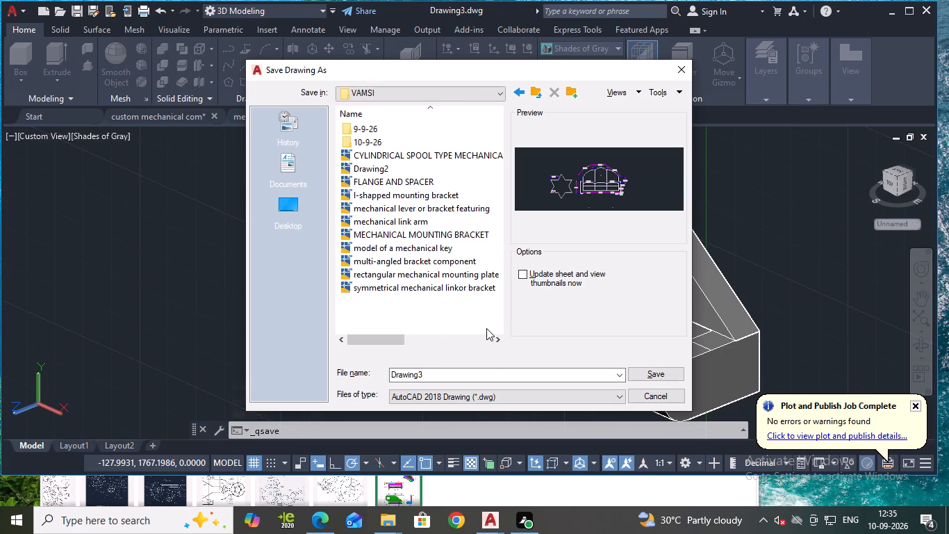
pyautogui.click(505, 372)
pyautogui.press('m')
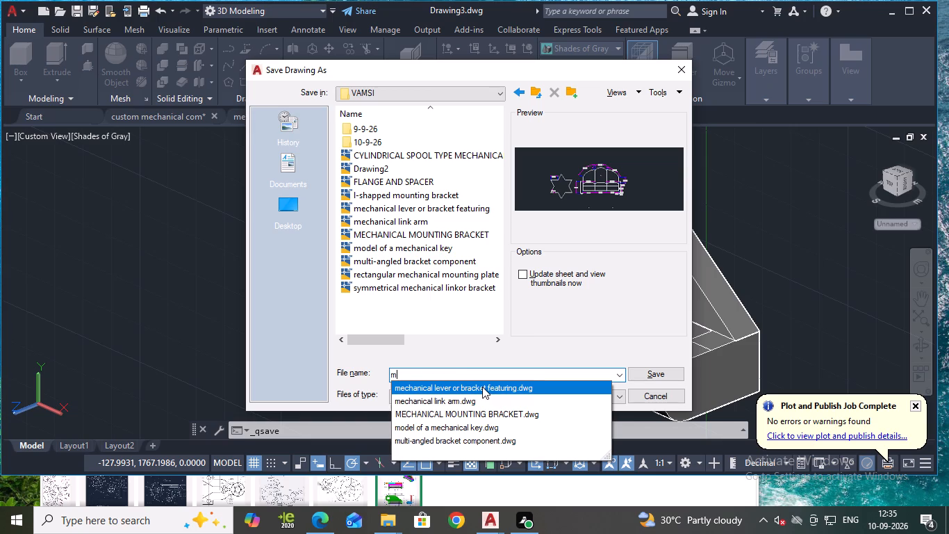
pyautogui.click(482, 387)
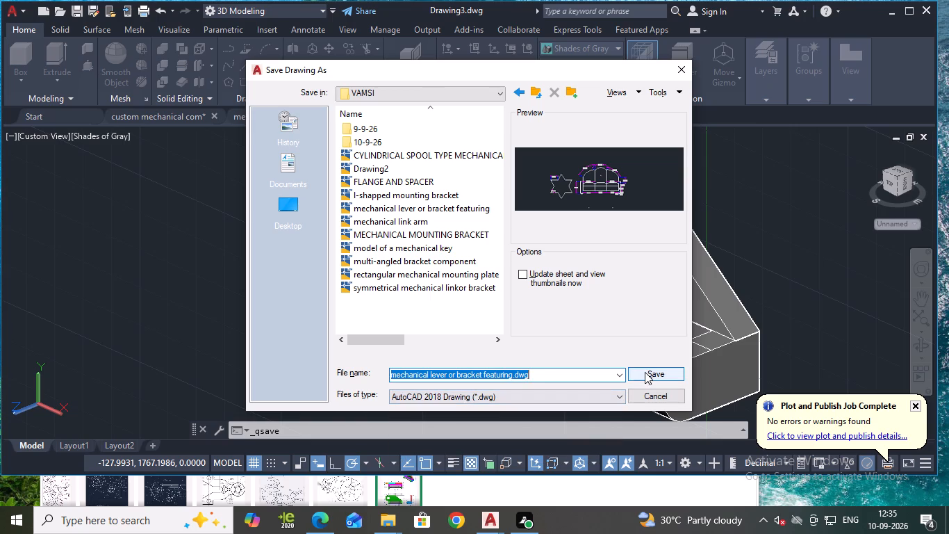
pyautogui.click(645, 372)
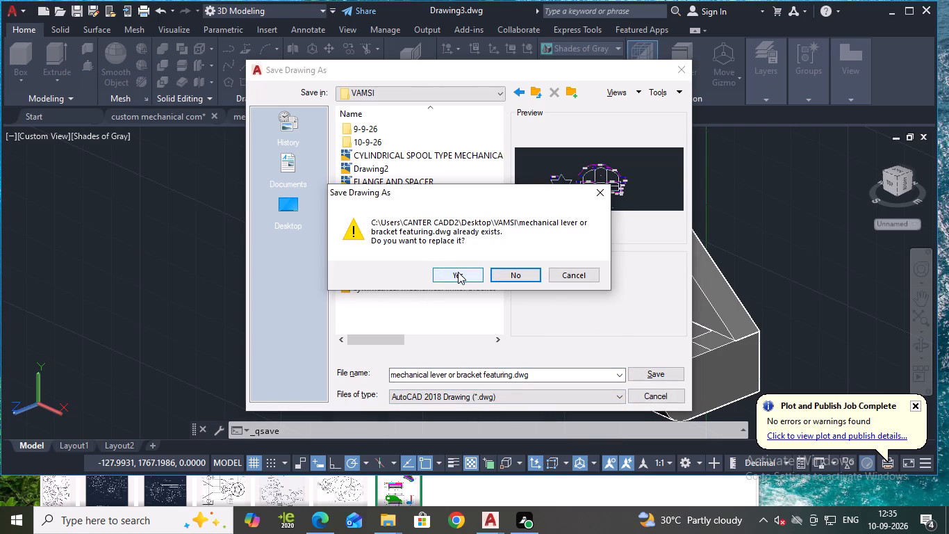
pyautogui.click(458, 272)
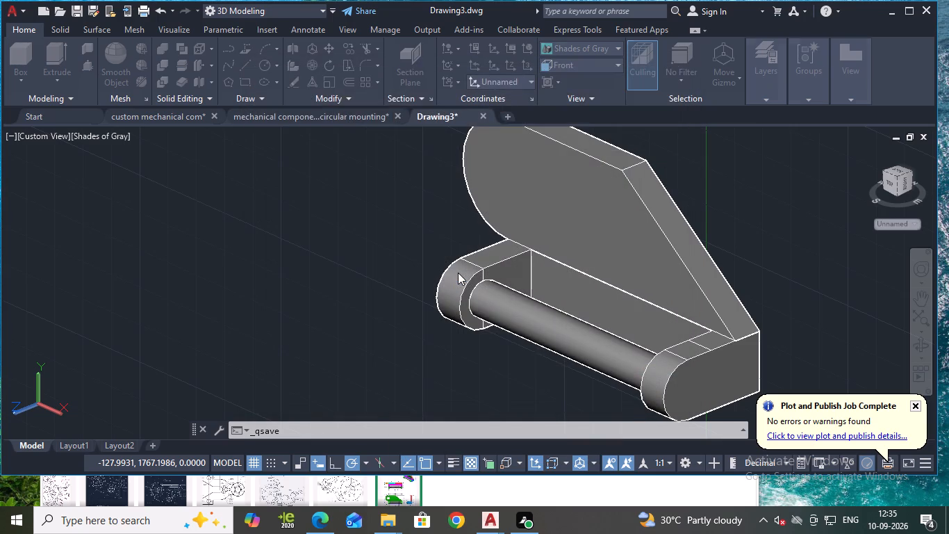
# In the Front view, draw a 20-diameter circle concentric with the sloped plate's rounded end.
pyautogui.scroll(-1, 454, 291)
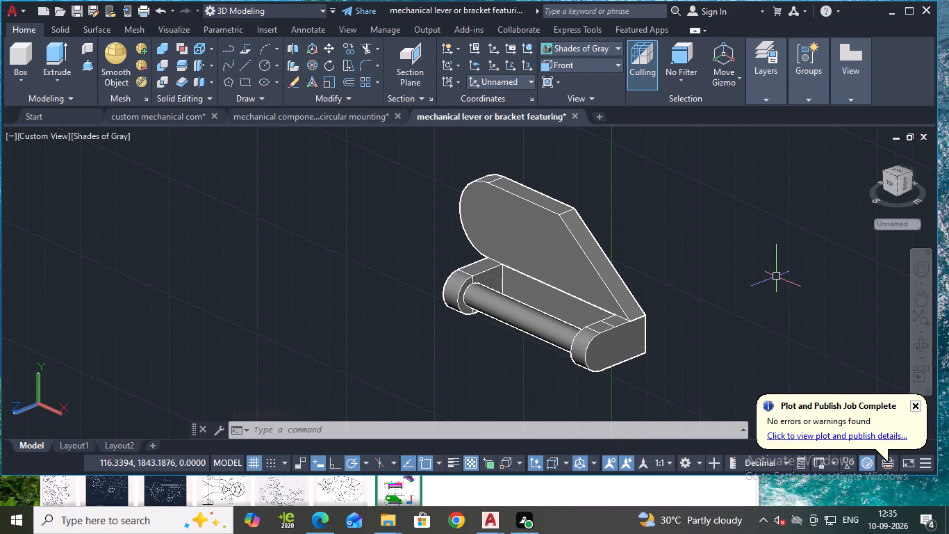
pyautogui.click(591, 64)
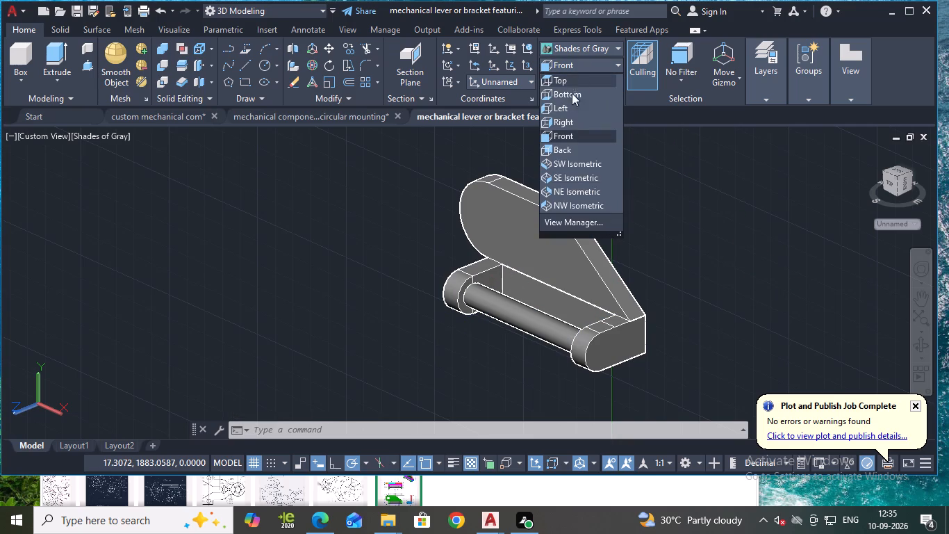
pyautogui.click(569, 131)
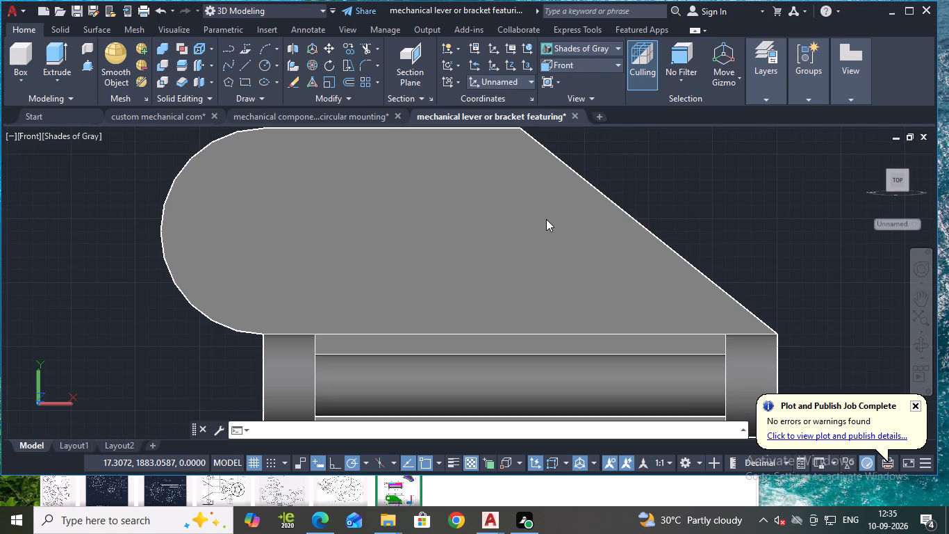
pyautogui.click(259, 62)
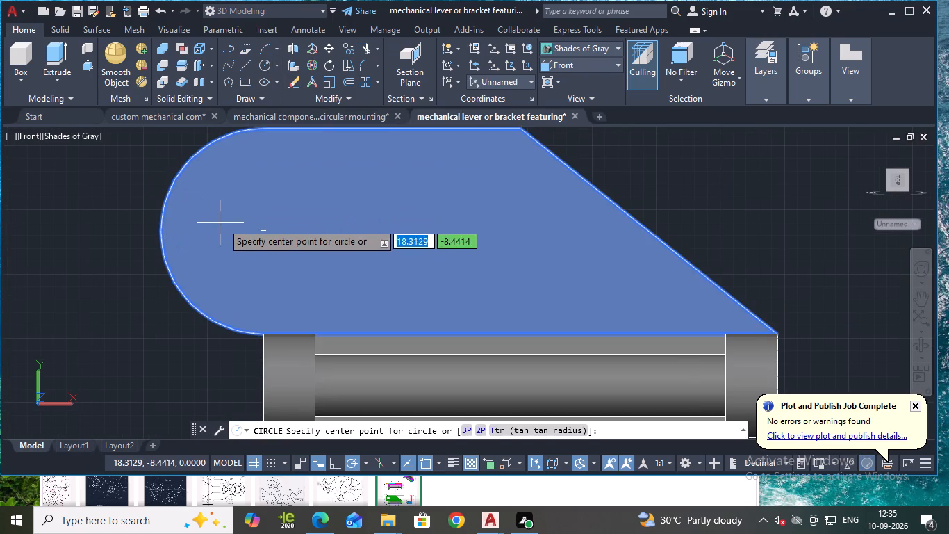
pyautogui.click(263, 231)
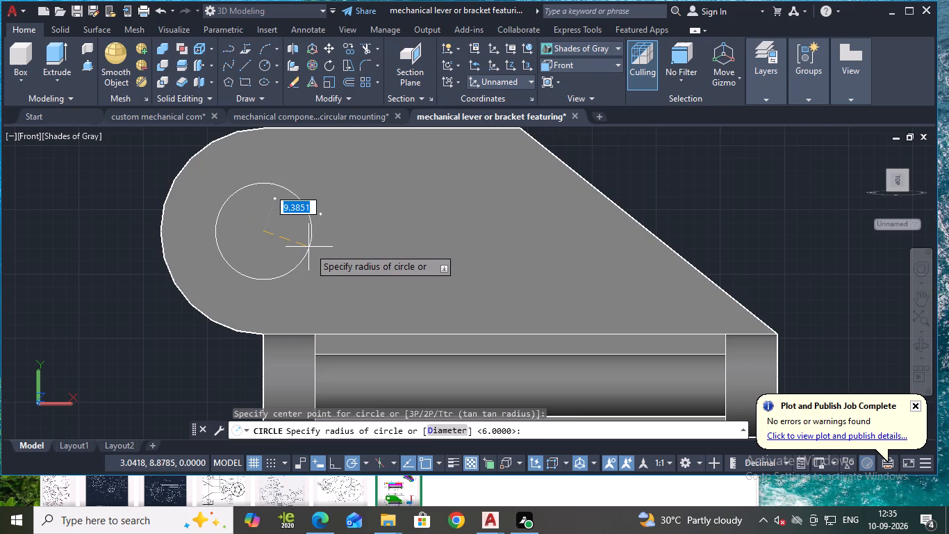
pyautogui.press('d')
pyautogui.press('Return')
pyautogui.write('20')
pyautogui.press('Return')
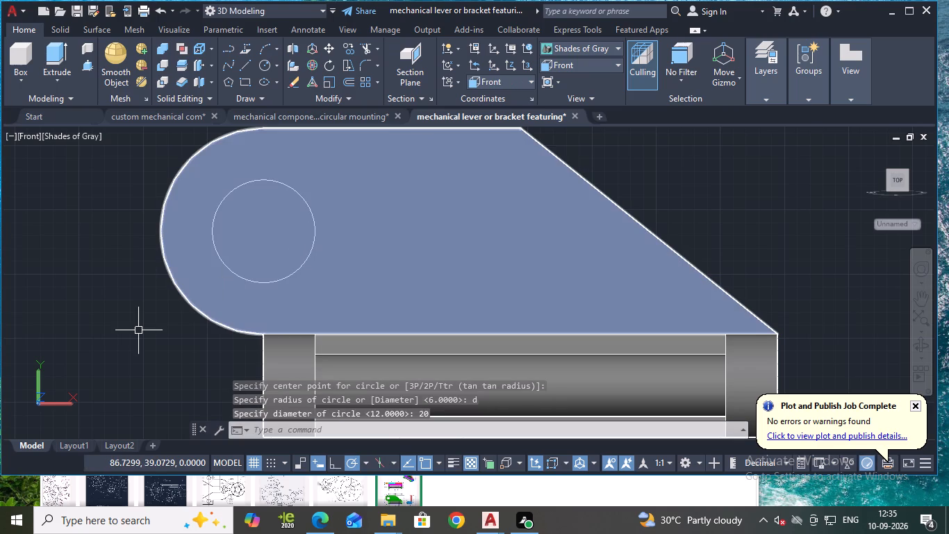
pyautogui.press('Escape')
# Press-pull the area inside the circle through the plate's thickness to cut a through hole in its rounded end.
pyautogui.scroll(-1, 139, 332)
pyautogui.keyDown('shift'); pyautogui.moveTo(165, 343); pyautogui.dragTo(192, 354, button='middle'); pyautogui.keyUp('shift')
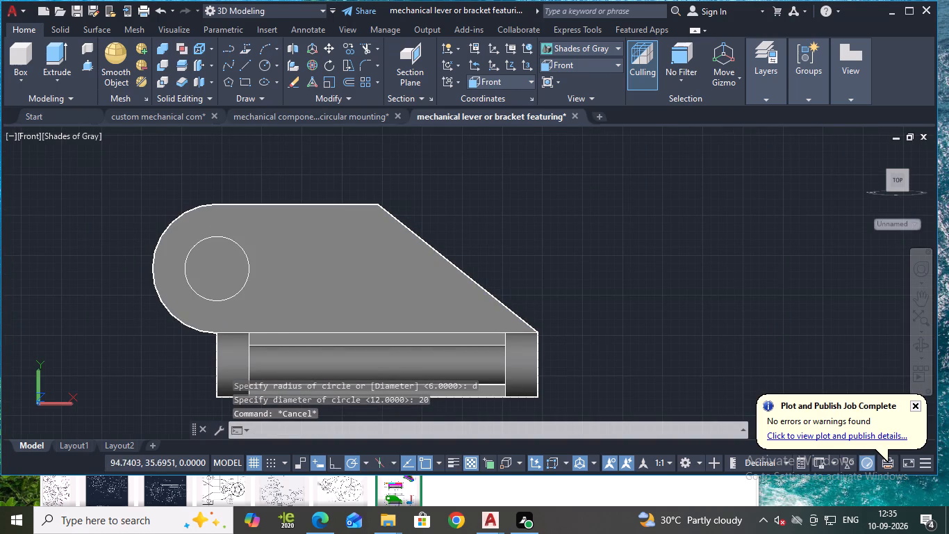
pyautogui.keyDown('shift'); pyautogui.moveTo(192, 354); pyautogui.dragTo(195, 355, button='middle'); pyautogui.keyUp('shift')
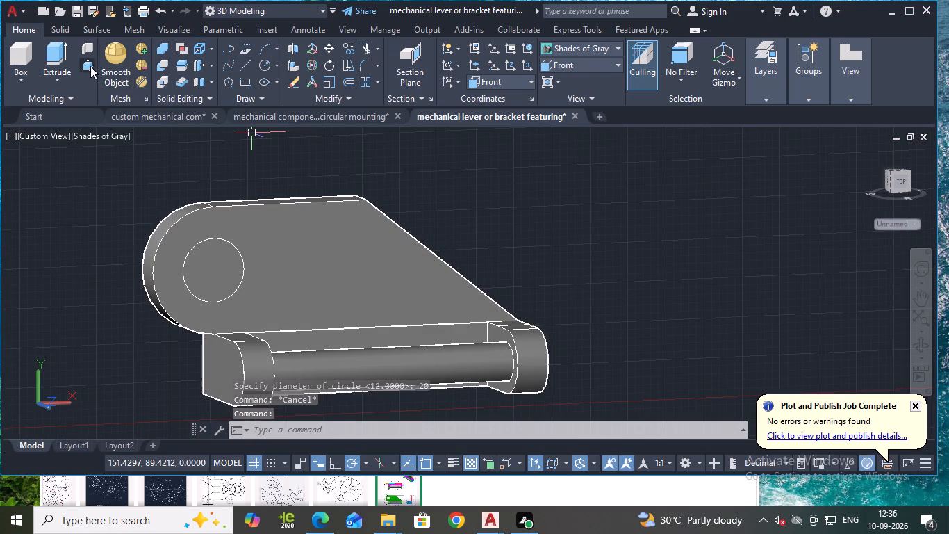
pyautogui.click(90, 66)
pyautogui.moveTo(208, 265); pyautogui.dragTo(196, 254)
pyautogui.click(126, 192)
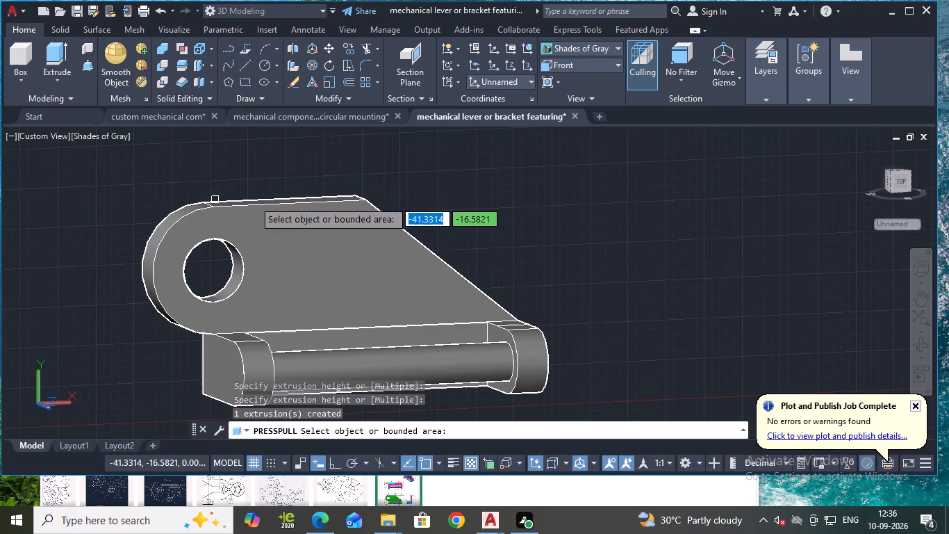
pyautogui.press('Escape')
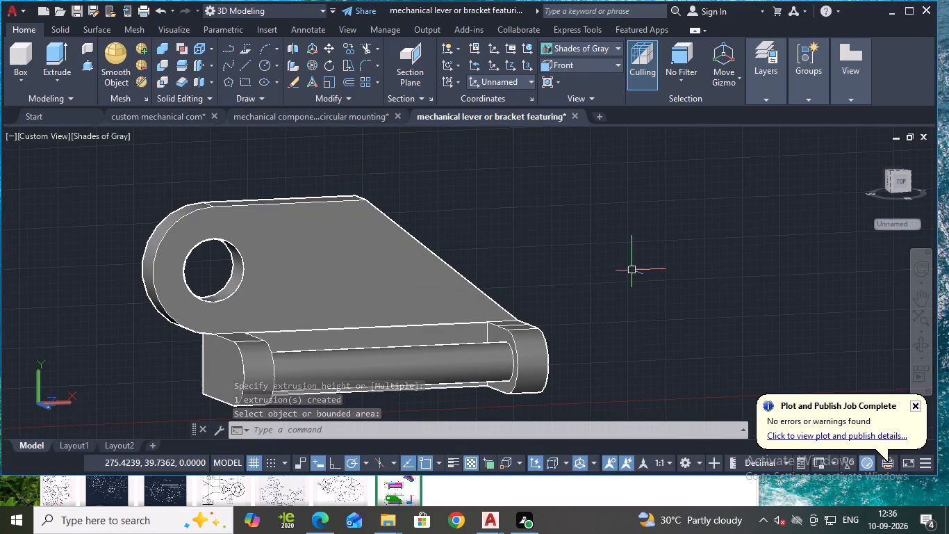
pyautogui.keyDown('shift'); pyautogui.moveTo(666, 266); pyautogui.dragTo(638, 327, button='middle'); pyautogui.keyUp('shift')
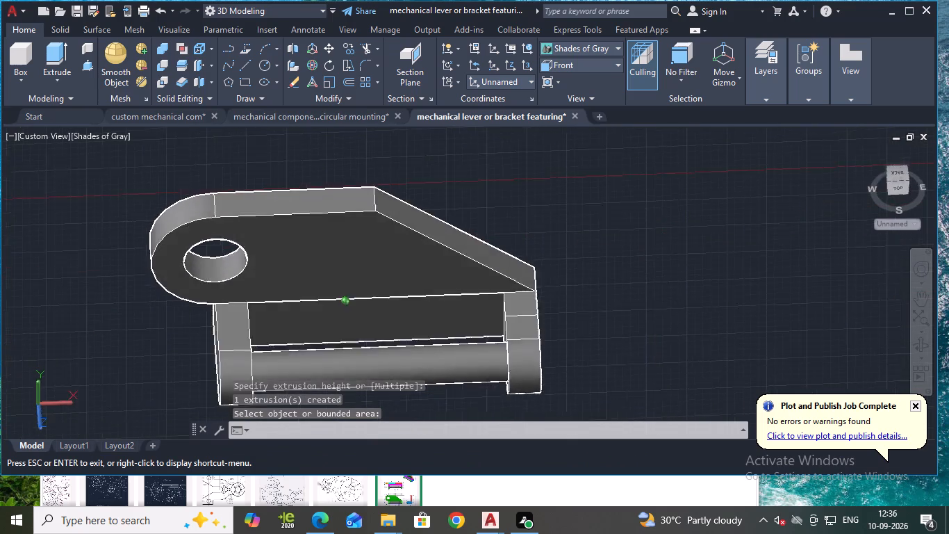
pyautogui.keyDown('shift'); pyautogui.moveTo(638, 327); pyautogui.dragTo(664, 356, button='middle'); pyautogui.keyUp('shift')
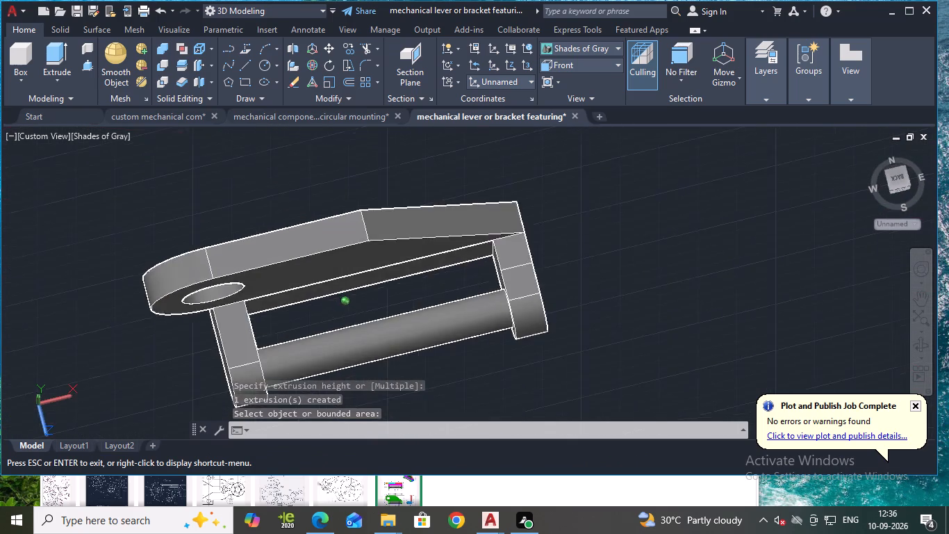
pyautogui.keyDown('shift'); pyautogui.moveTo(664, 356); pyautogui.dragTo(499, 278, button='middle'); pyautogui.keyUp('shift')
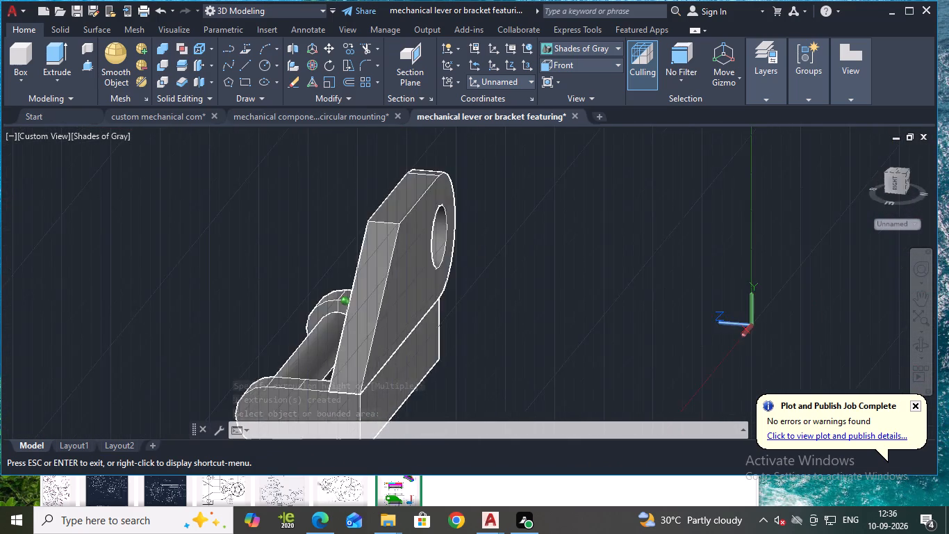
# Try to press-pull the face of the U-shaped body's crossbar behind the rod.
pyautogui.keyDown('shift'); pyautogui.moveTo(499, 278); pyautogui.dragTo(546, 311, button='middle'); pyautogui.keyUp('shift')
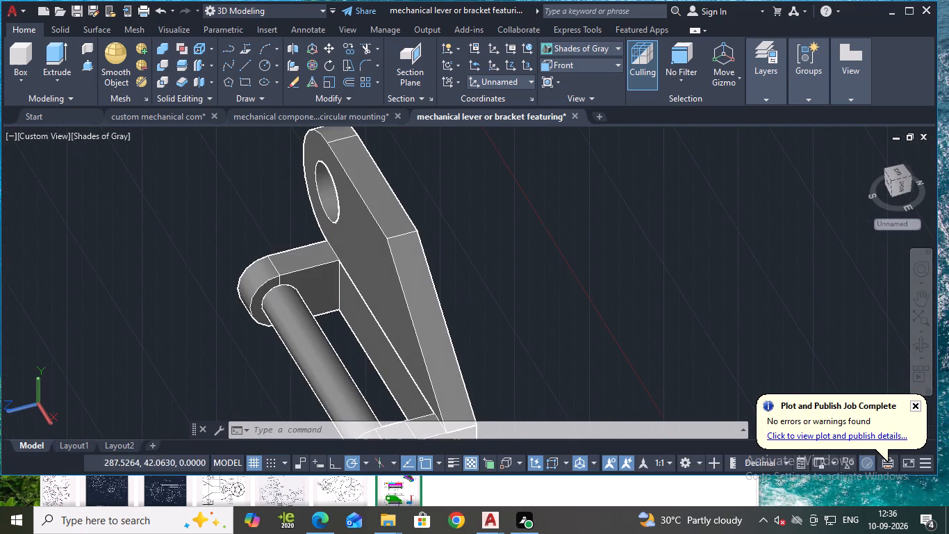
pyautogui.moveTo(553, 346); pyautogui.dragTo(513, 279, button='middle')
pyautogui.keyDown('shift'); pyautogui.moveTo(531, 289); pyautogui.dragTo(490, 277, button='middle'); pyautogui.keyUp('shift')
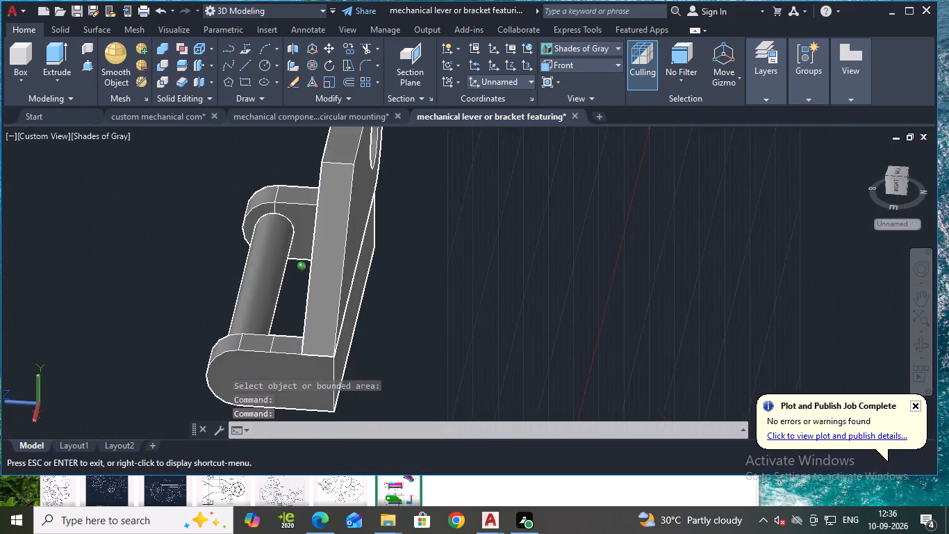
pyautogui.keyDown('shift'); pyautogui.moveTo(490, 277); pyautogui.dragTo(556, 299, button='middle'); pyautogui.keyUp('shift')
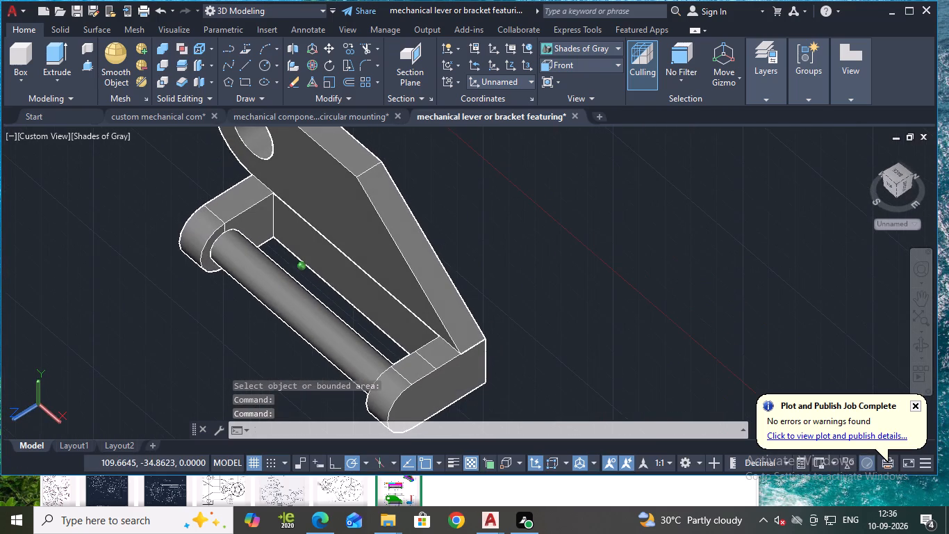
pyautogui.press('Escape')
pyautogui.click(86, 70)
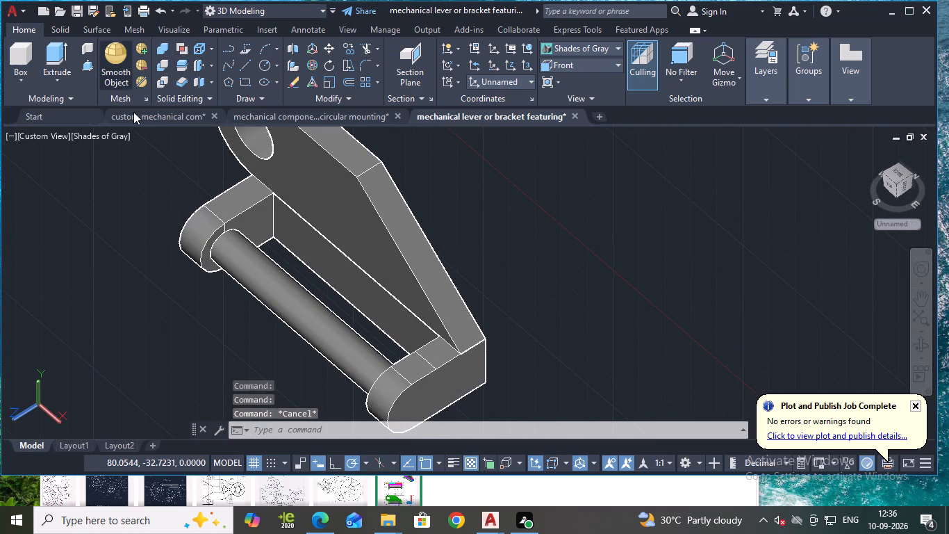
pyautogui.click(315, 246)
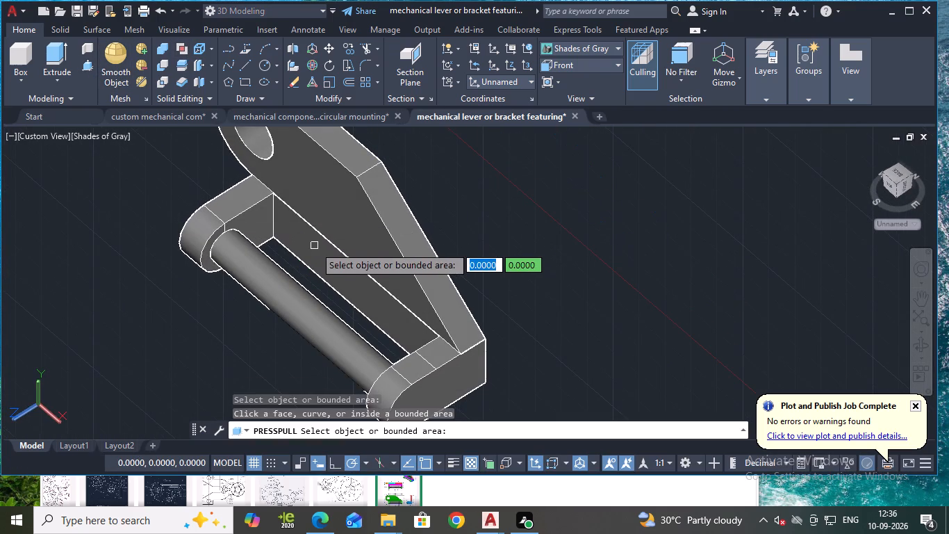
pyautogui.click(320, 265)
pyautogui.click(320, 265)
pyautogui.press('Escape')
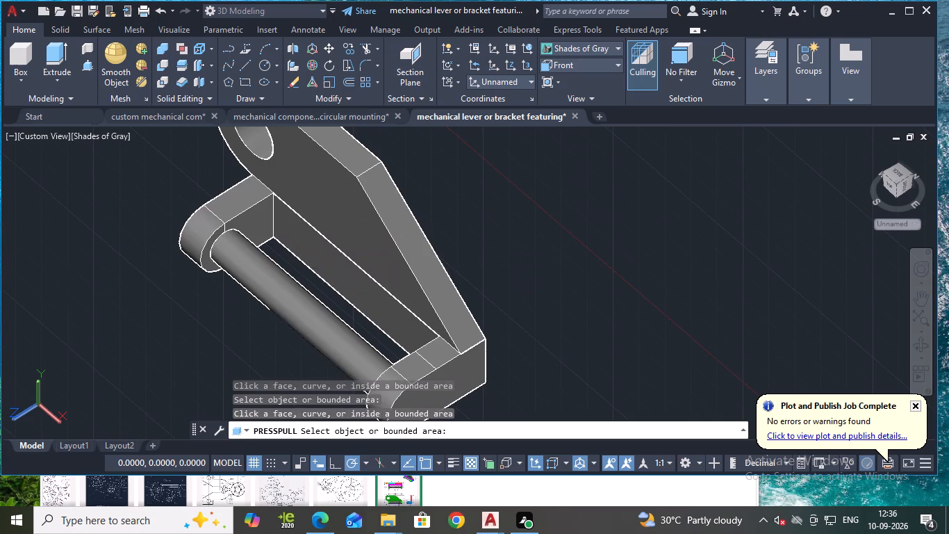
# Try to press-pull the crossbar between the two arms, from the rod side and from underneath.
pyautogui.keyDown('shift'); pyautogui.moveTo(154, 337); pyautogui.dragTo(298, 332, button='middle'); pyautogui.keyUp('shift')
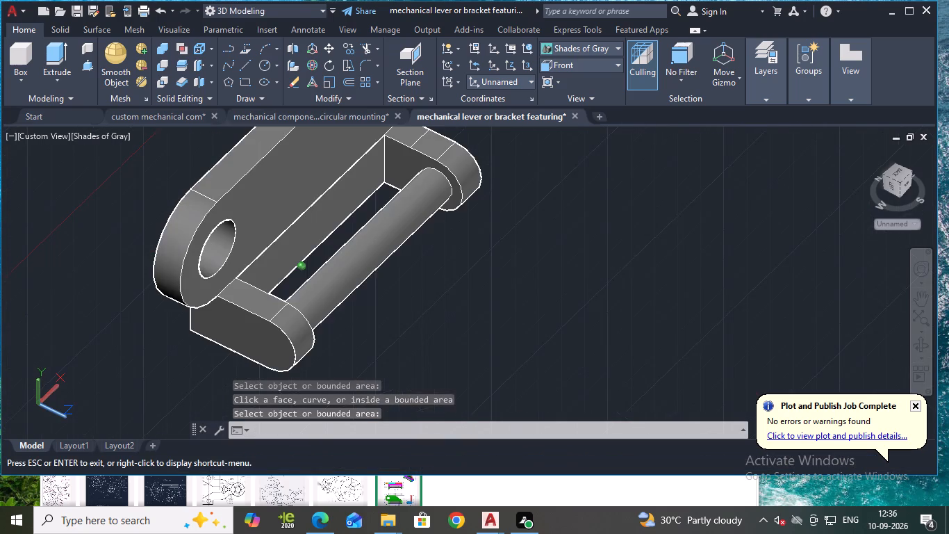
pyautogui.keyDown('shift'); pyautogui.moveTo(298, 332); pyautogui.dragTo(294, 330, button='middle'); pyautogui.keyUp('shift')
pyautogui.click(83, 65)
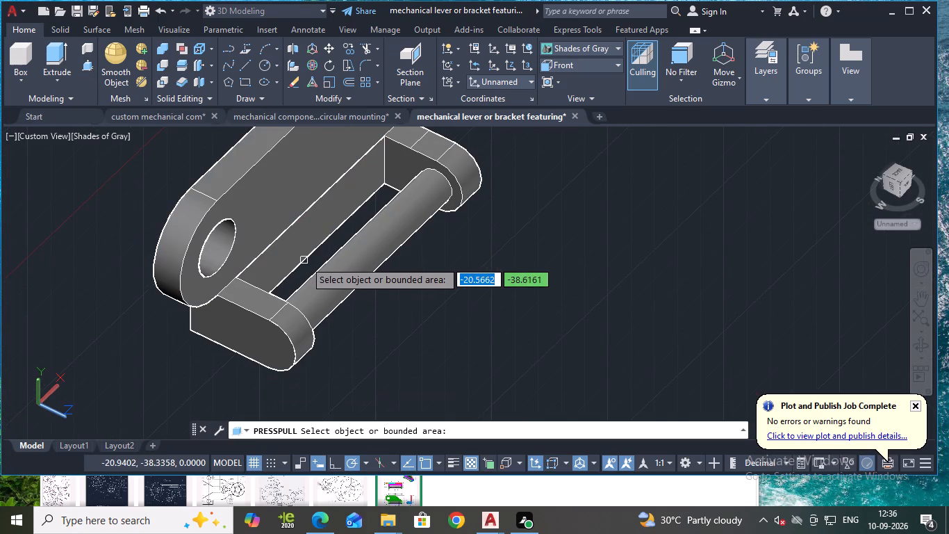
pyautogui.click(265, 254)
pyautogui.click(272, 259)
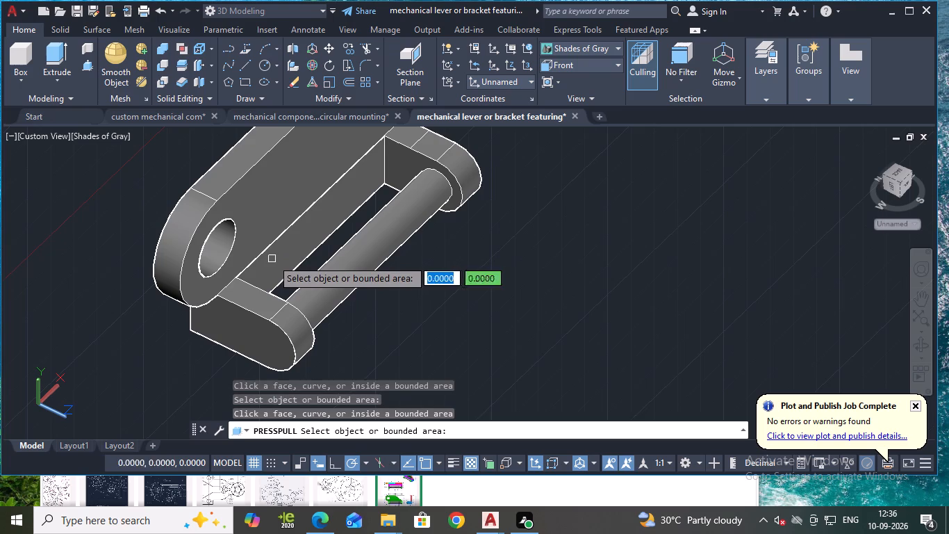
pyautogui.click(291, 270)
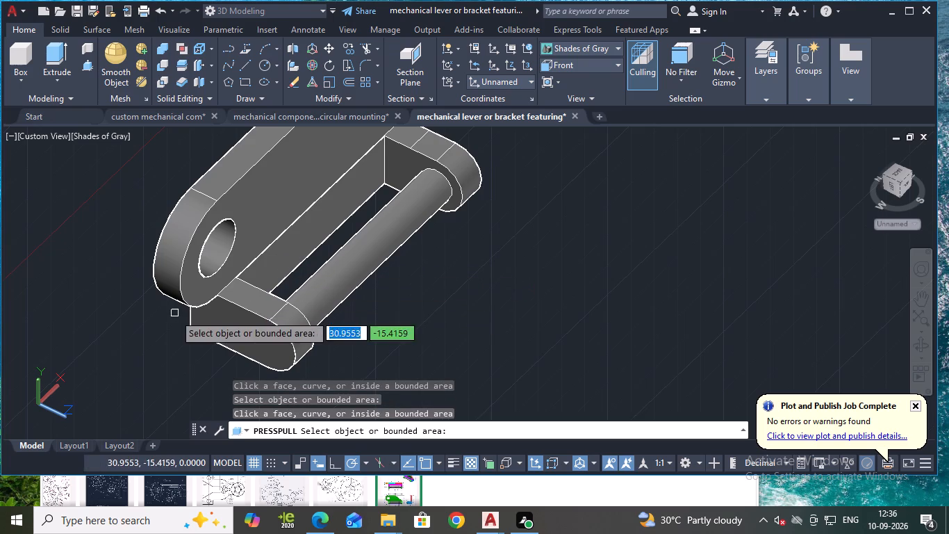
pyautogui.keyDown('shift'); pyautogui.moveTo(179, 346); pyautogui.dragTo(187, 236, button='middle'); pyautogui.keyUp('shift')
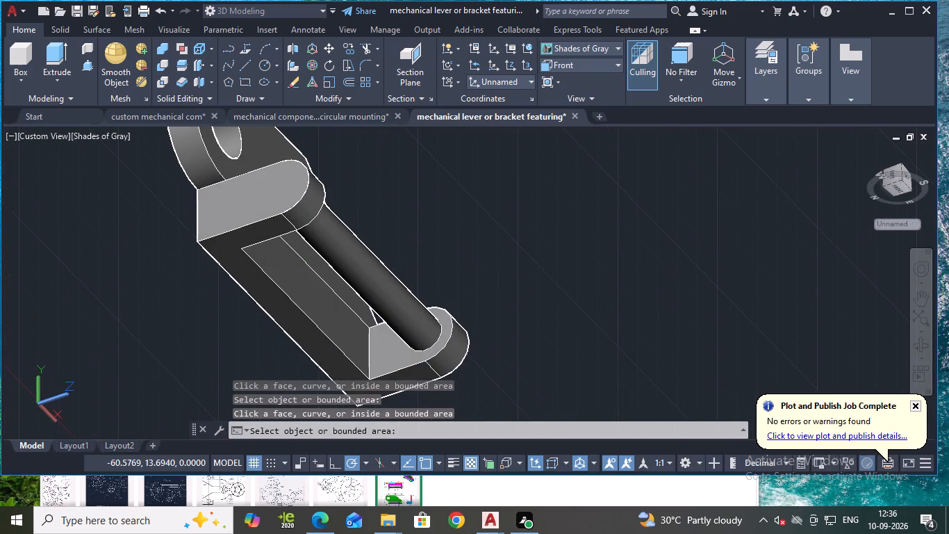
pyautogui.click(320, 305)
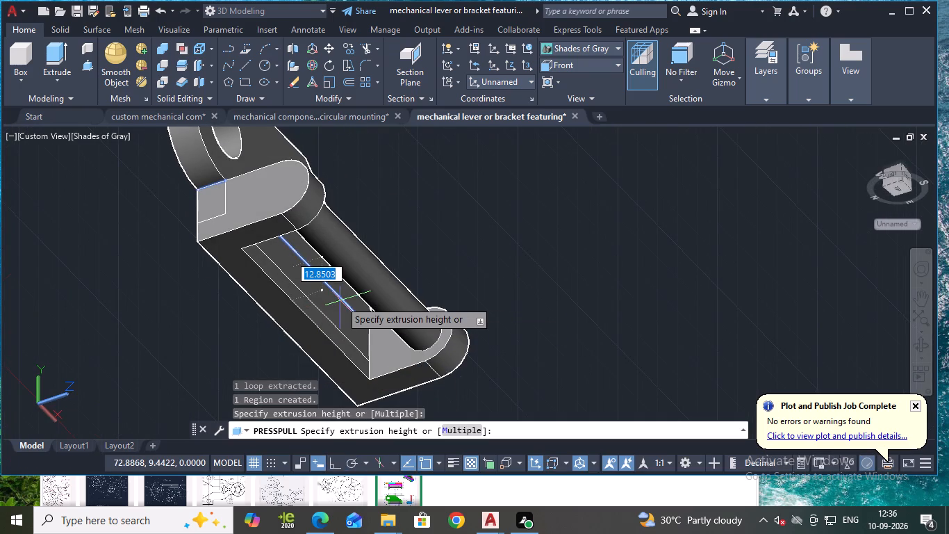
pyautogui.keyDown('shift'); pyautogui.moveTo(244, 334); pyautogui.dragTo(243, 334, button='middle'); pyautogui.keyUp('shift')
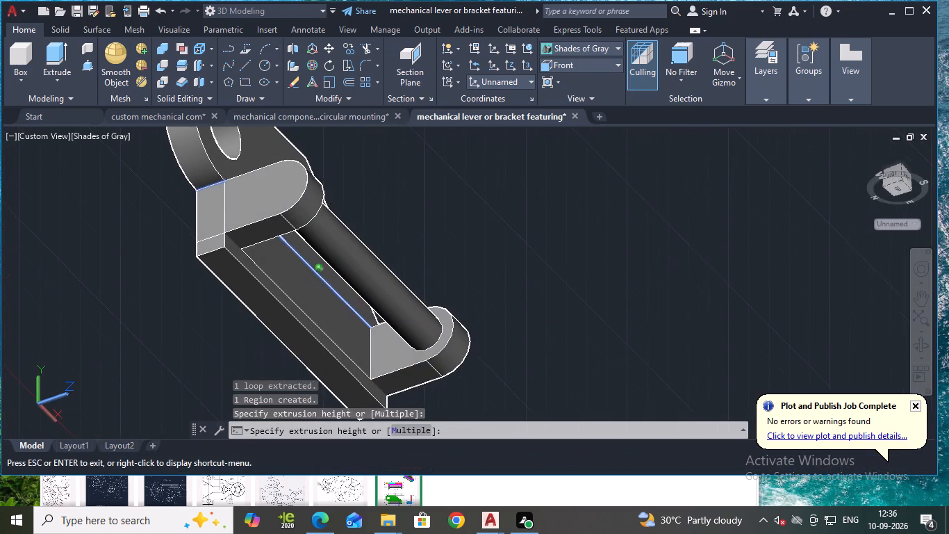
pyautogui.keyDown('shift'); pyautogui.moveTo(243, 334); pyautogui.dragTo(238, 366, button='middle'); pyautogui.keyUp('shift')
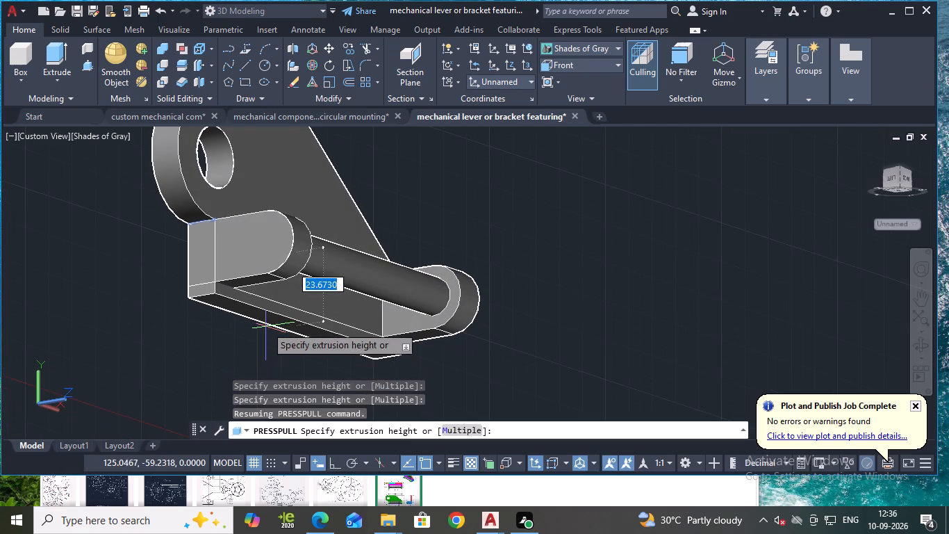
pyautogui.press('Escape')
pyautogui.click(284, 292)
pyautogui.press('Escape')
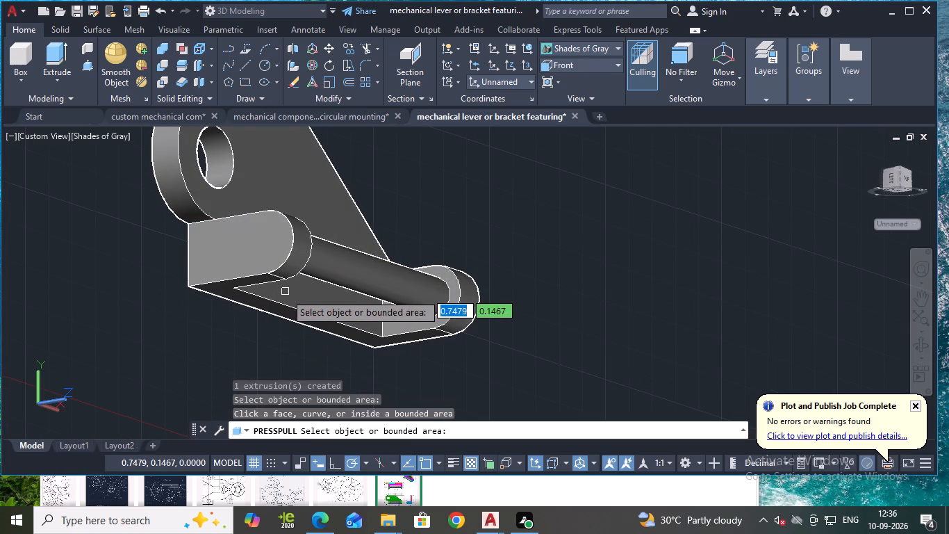
# On the arm's outer end face, draw a 20-unit line along the bottom edge from the back corner, continuing vertically to the top edge.
pyautogui.keyDown('shift'); pyautogui.moveTo(567, 331); pyautogui.dragTo(548, 332, button='middle'); pyautogui.keyUp('shift')
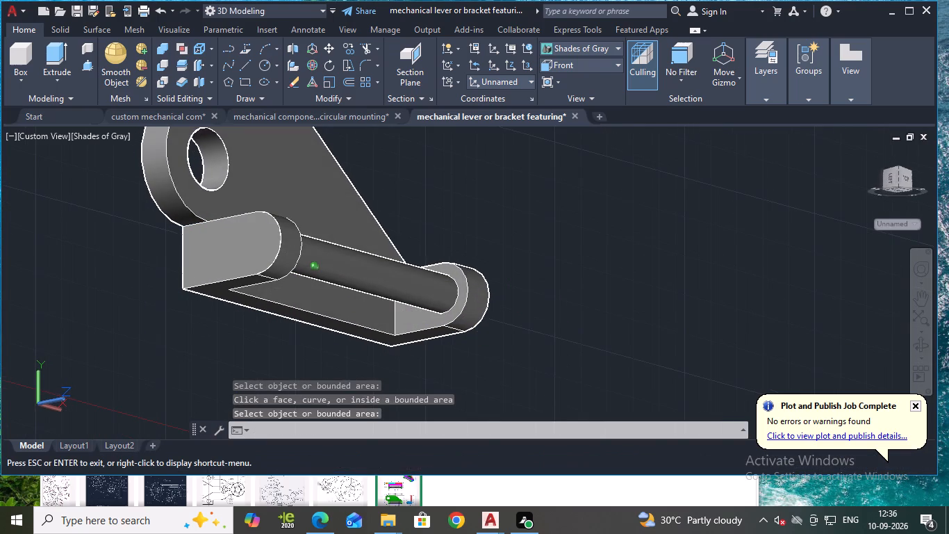
pyautogui.keyDown('shift'); pyautogui.moveTo(548, 332); pyautogui.dragTo(530, 359, button='middle'); pyautogui.keyUp('shift')
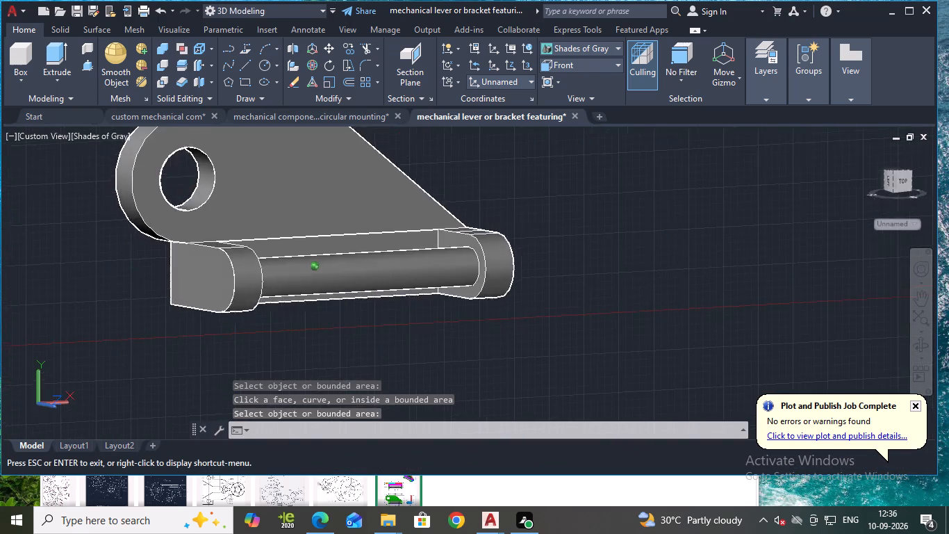
pyautogui.keyDown('shift'); pyautogui.moveTo(530, 359); pyautogui.dragTo(563, 373, button='middle'); pyautogui.keyUp('shift')
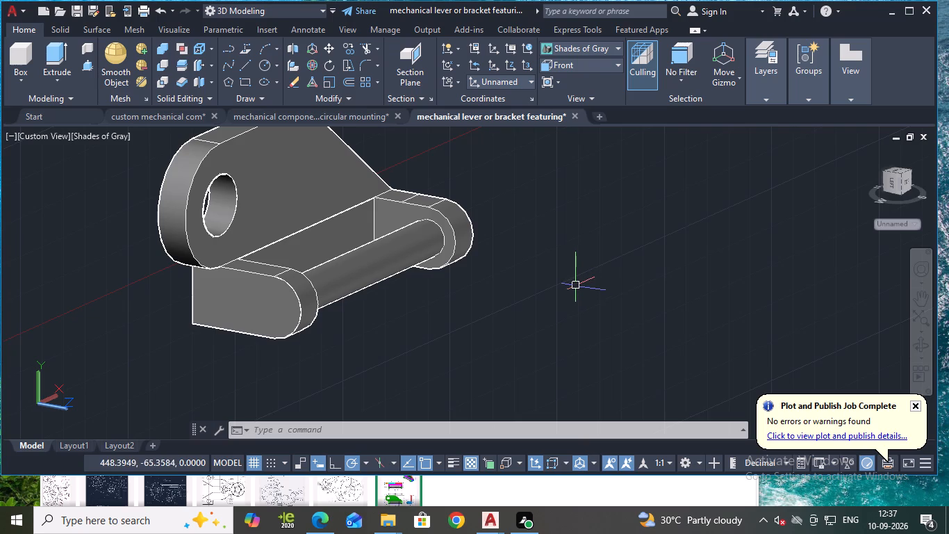
pyautogui.keyDown('shift'); pyautogui.moveTo(397, 328); pyautogui.dragTo(429, 341, button='middle'); pyautogui.keyUp('shift')
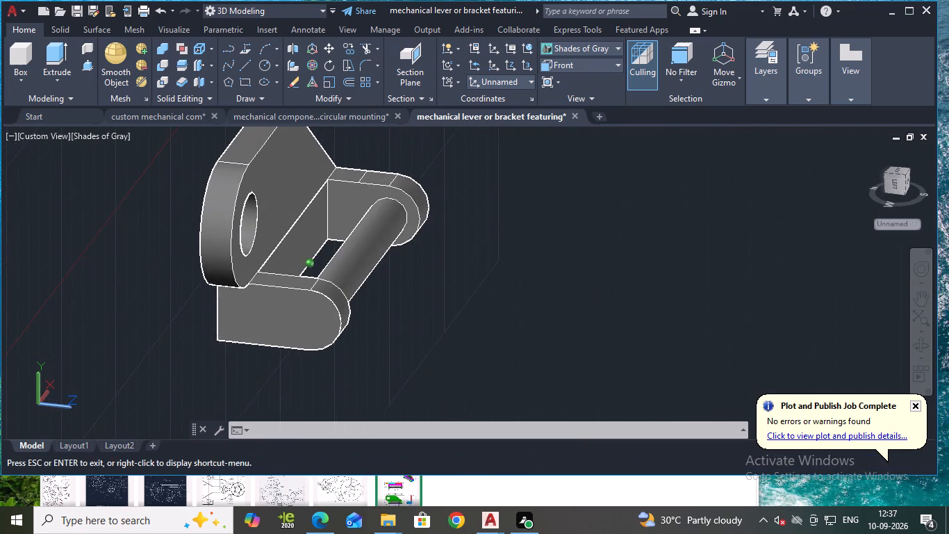
pyautogui.keyDown('shift'); pyautogui.moveTo(429, 341); pyautogui.dragTo(434, 341, button='middle'); pyautogui.keyUp('shift')
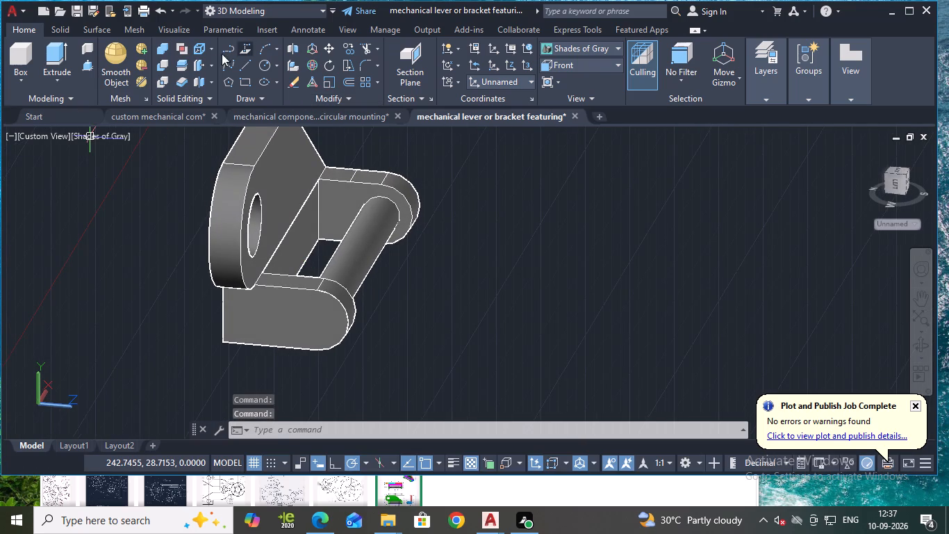
pyautogui.click(245, 69)
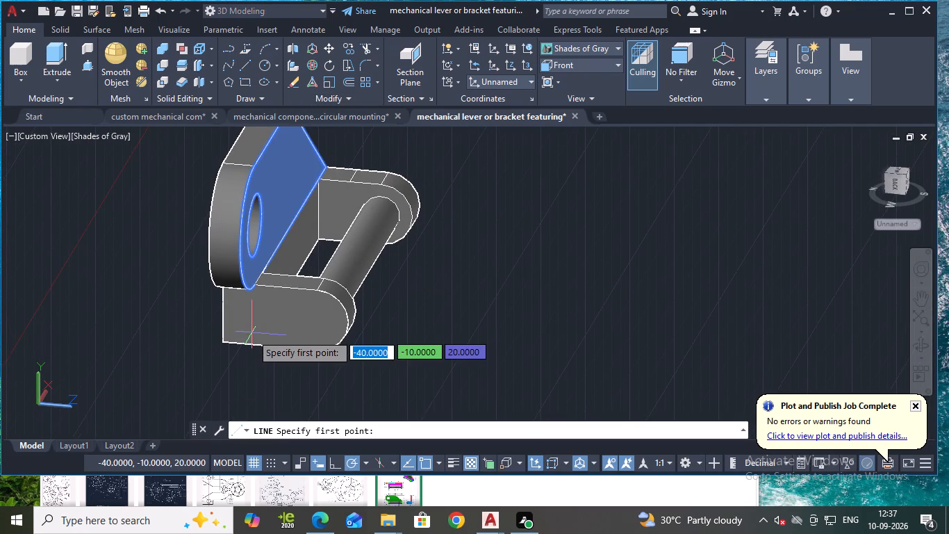
pyautogui.scroll(2, 223, 344)
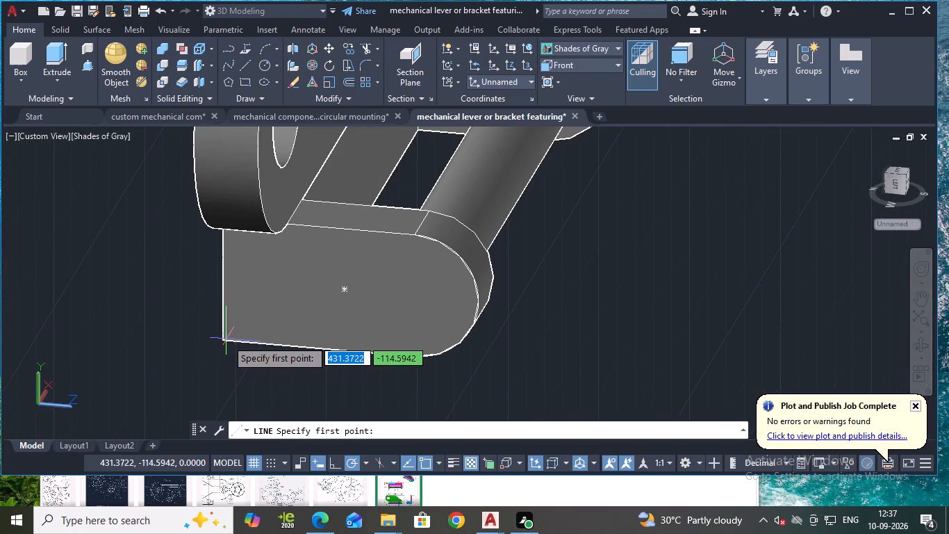
pyautogui.scroll(3, 226, 339)
pyautogui.keyDown('shift'); pyautogui.moveTo(185, 371); pyautogui.dragTo(222, 385, button='middle'); pyautogui.keyUp('shift')
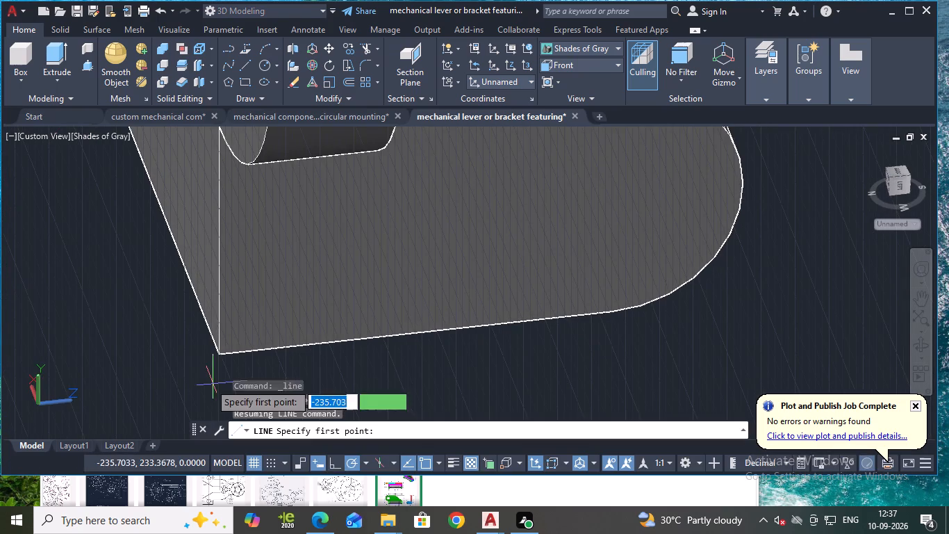
pyautogui.click(222, 353)
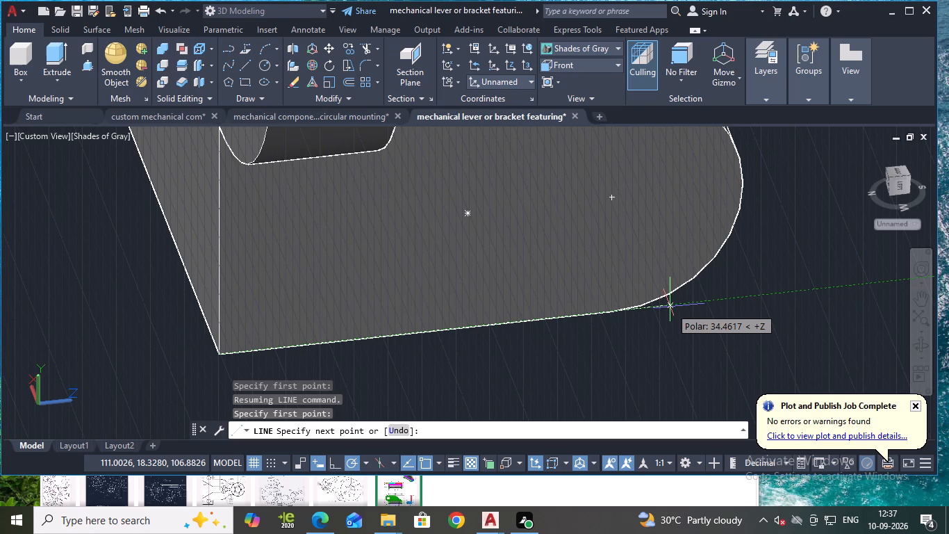
pyautogui.write('20')
pyautogui.press('Return')
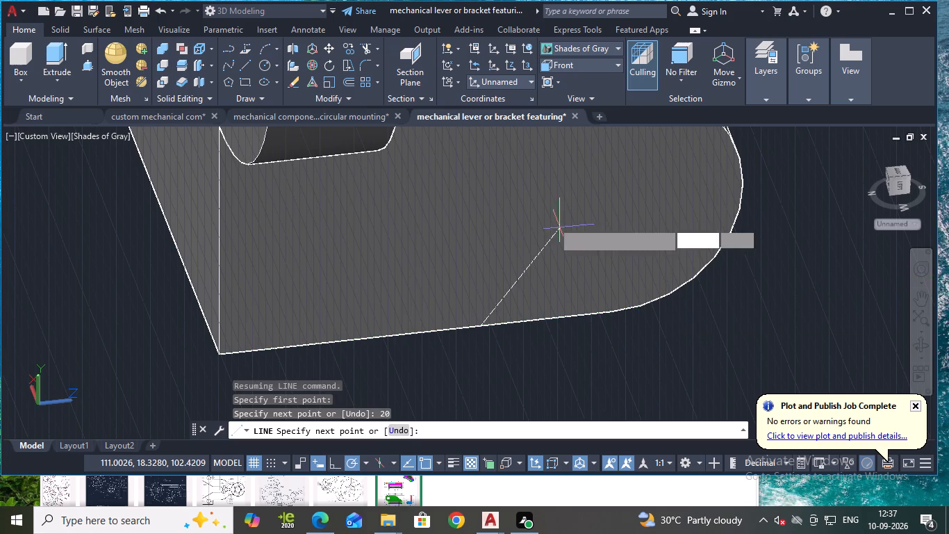
pyautogui.scroll(-1, 536, 236)
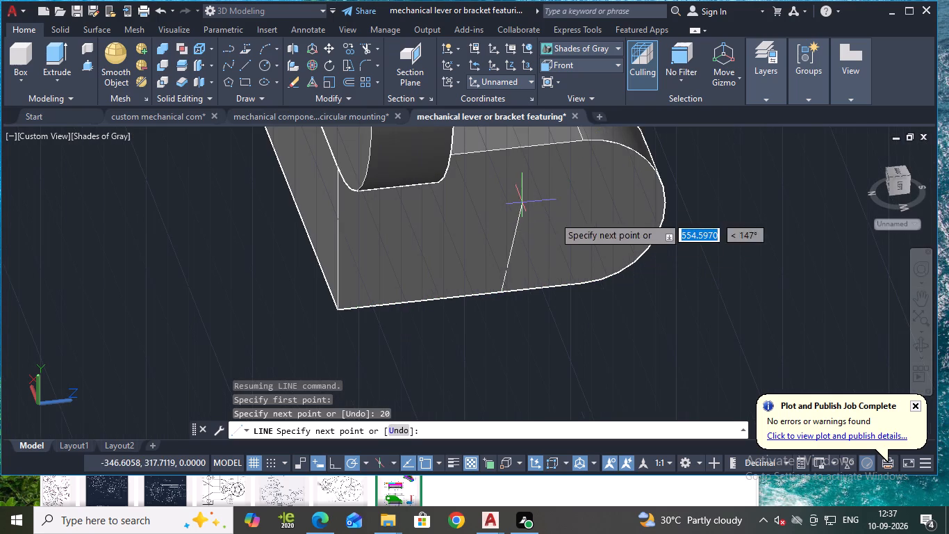
pyautogui.moveTo(497, 199); pyautogui.dragTo(338, 241, button='middle')
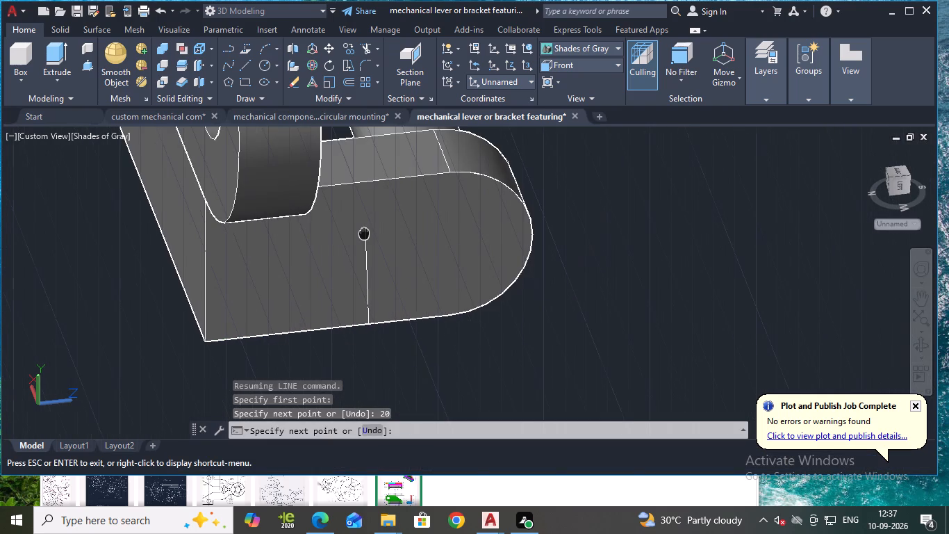
pyautogui.moveTo(338, 241); pyautogui.dragTo(336, 265, button='middle')
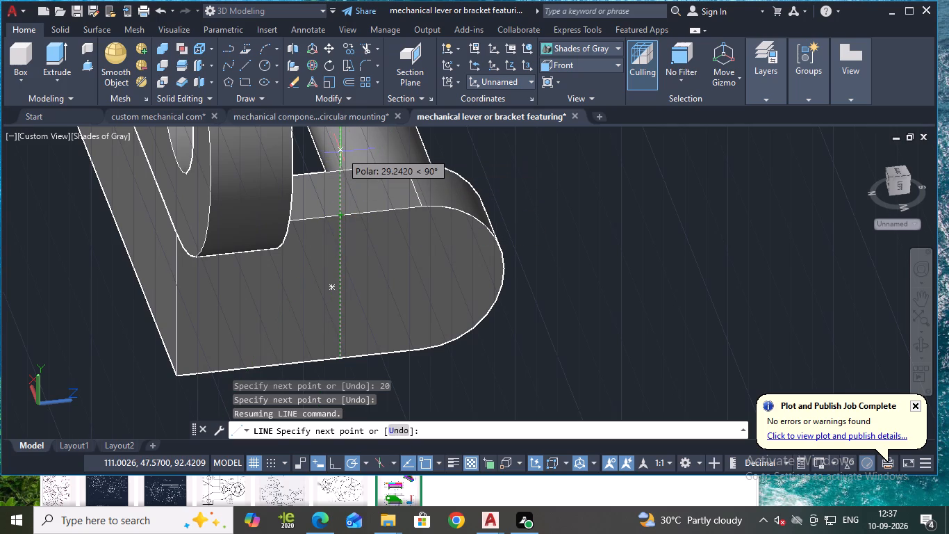
pyautogui.click(340, 213)
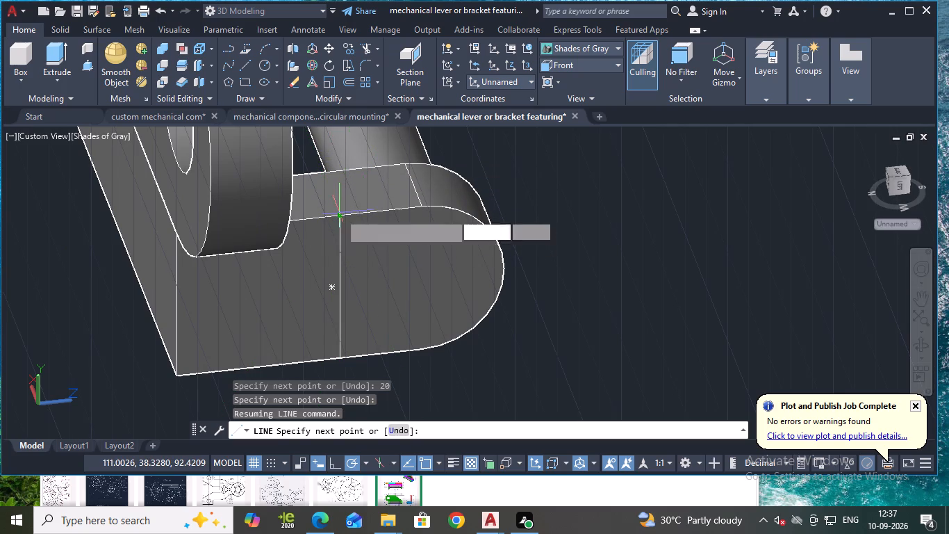
pyautogui.press('Escape')
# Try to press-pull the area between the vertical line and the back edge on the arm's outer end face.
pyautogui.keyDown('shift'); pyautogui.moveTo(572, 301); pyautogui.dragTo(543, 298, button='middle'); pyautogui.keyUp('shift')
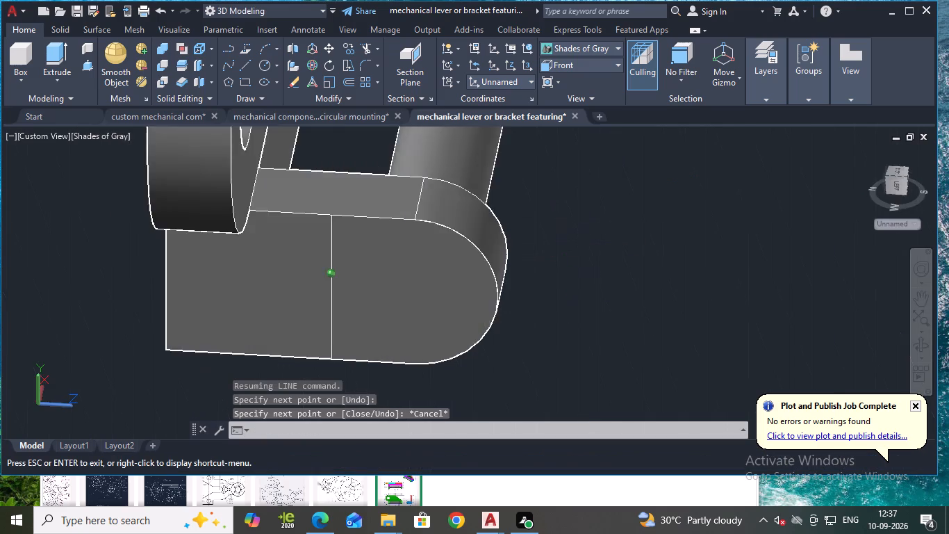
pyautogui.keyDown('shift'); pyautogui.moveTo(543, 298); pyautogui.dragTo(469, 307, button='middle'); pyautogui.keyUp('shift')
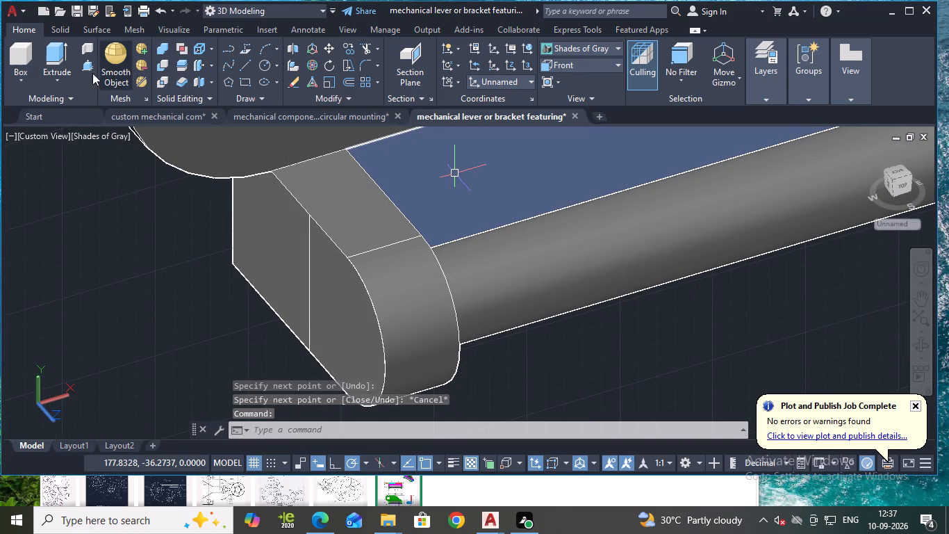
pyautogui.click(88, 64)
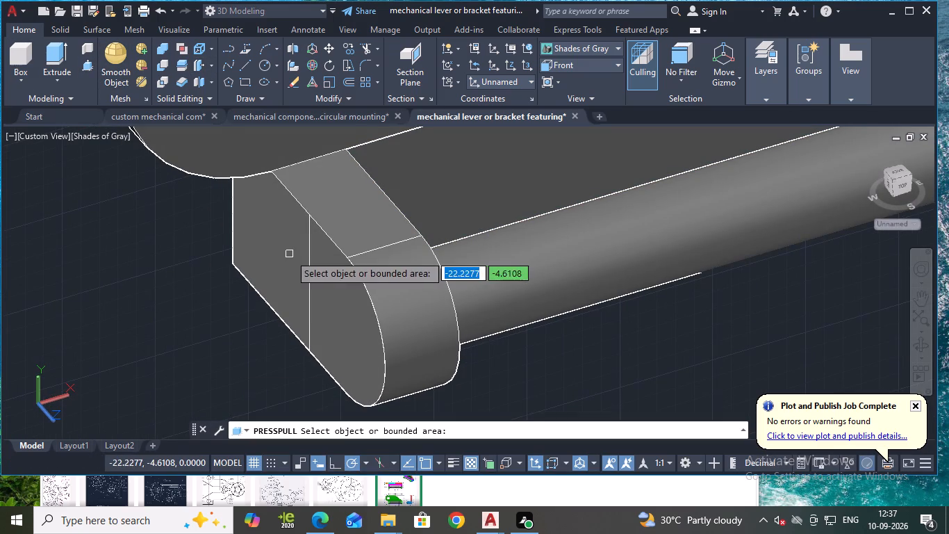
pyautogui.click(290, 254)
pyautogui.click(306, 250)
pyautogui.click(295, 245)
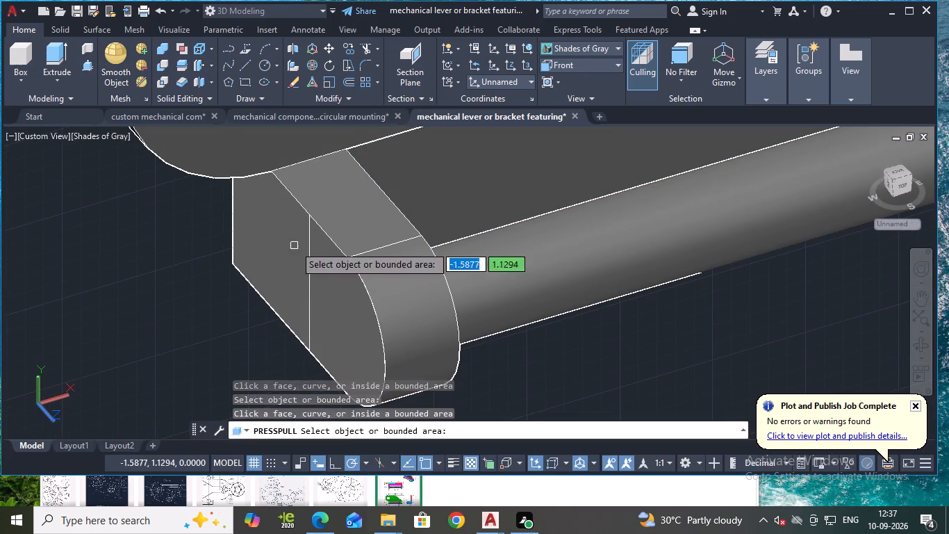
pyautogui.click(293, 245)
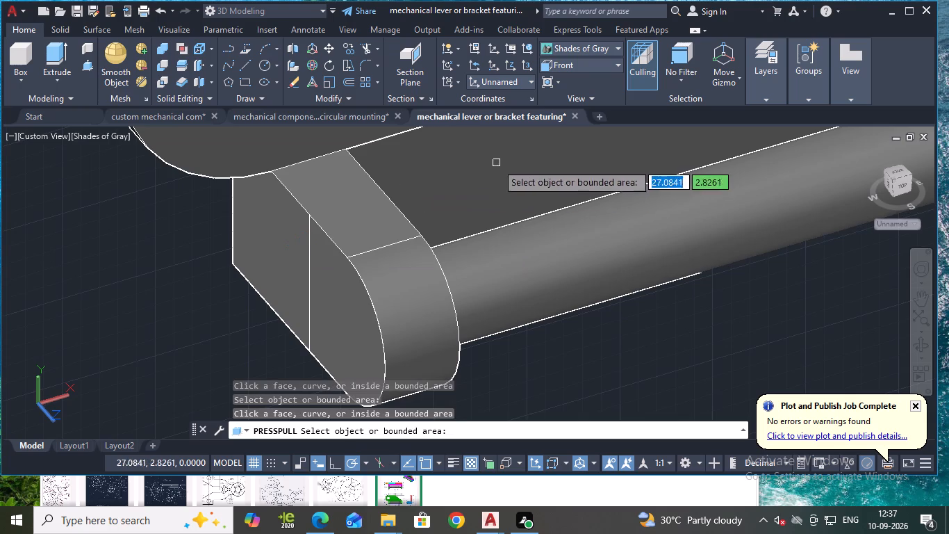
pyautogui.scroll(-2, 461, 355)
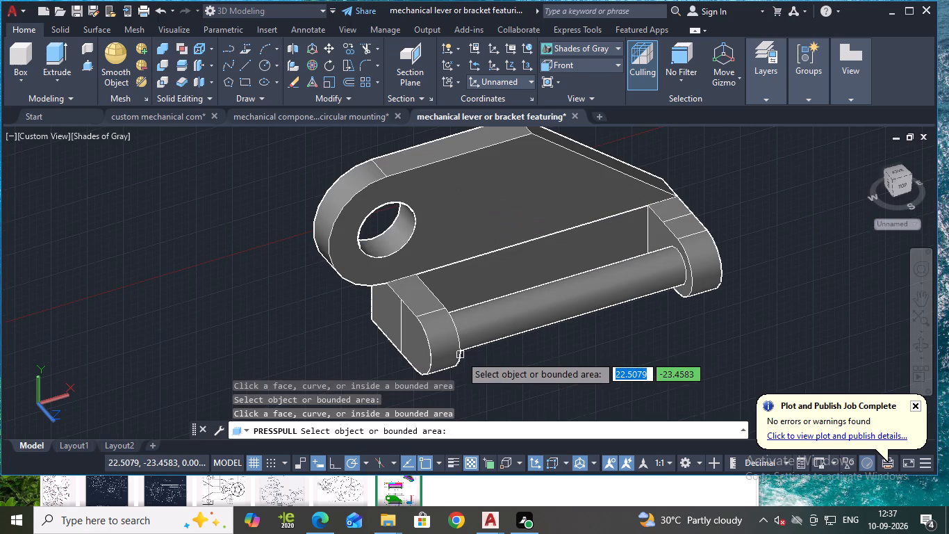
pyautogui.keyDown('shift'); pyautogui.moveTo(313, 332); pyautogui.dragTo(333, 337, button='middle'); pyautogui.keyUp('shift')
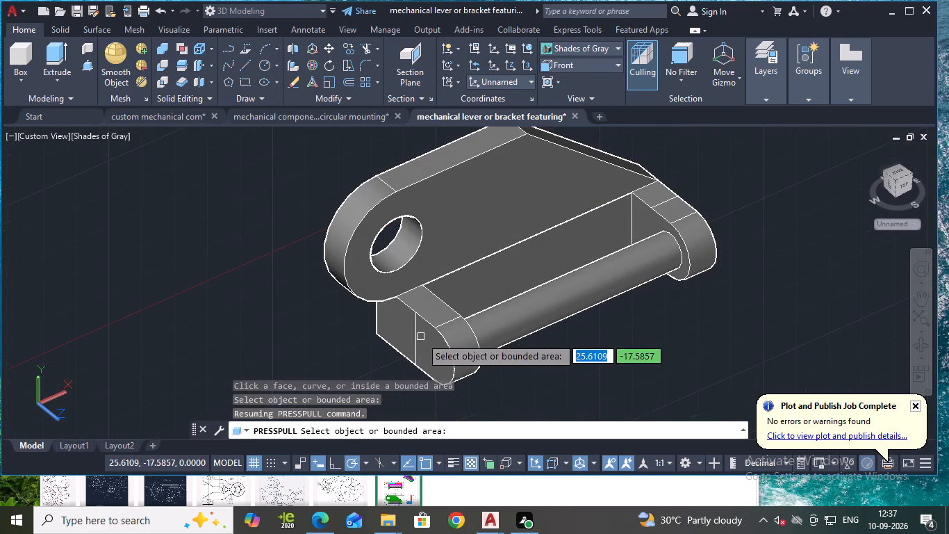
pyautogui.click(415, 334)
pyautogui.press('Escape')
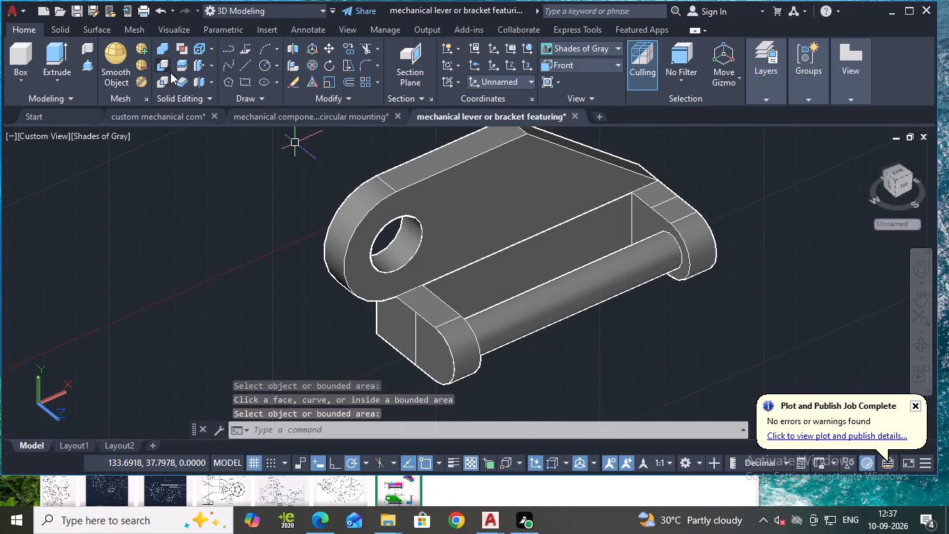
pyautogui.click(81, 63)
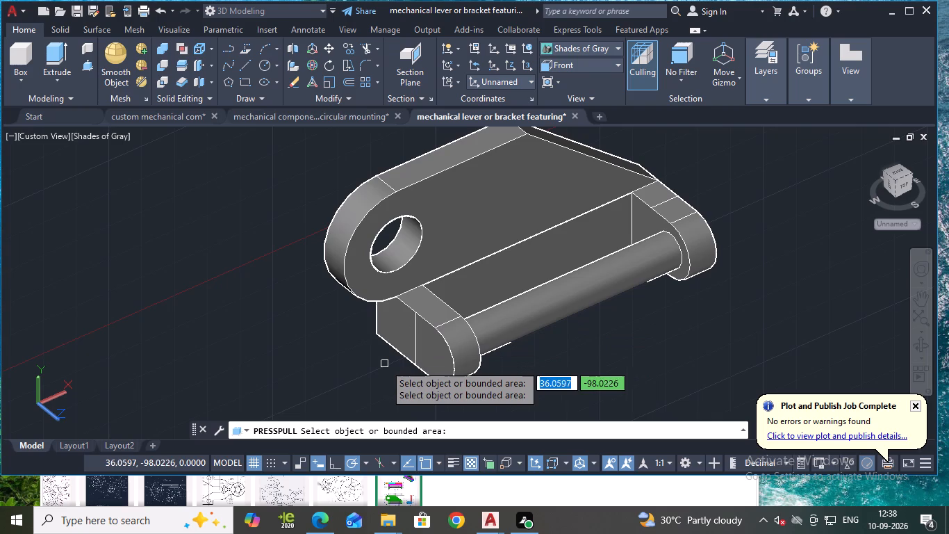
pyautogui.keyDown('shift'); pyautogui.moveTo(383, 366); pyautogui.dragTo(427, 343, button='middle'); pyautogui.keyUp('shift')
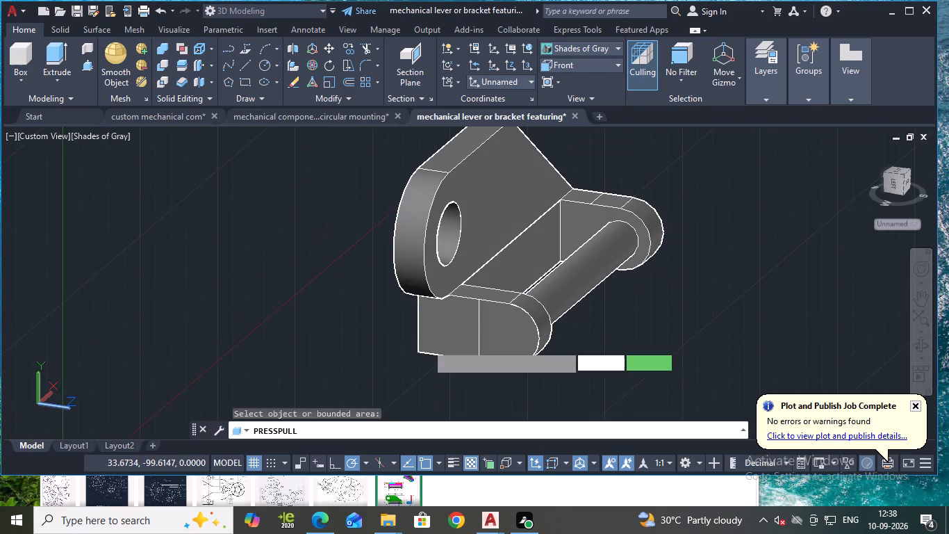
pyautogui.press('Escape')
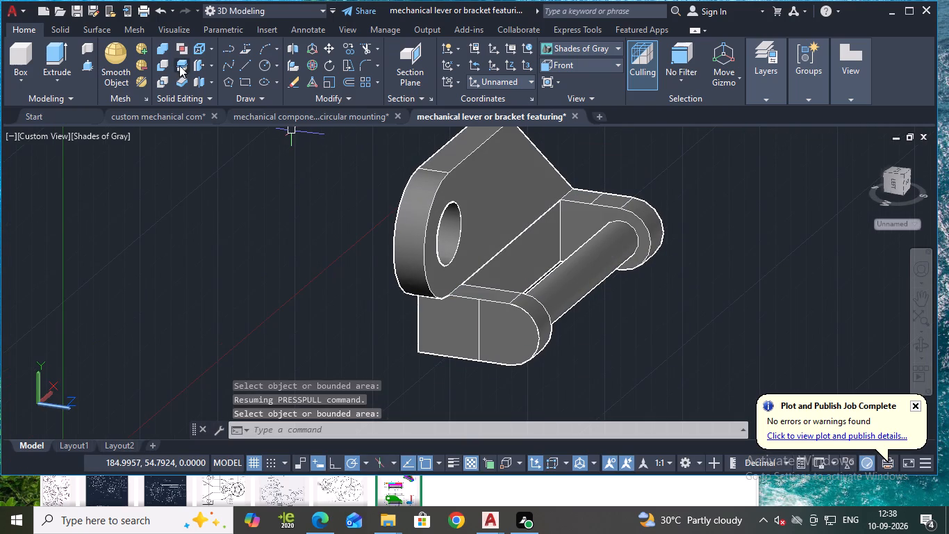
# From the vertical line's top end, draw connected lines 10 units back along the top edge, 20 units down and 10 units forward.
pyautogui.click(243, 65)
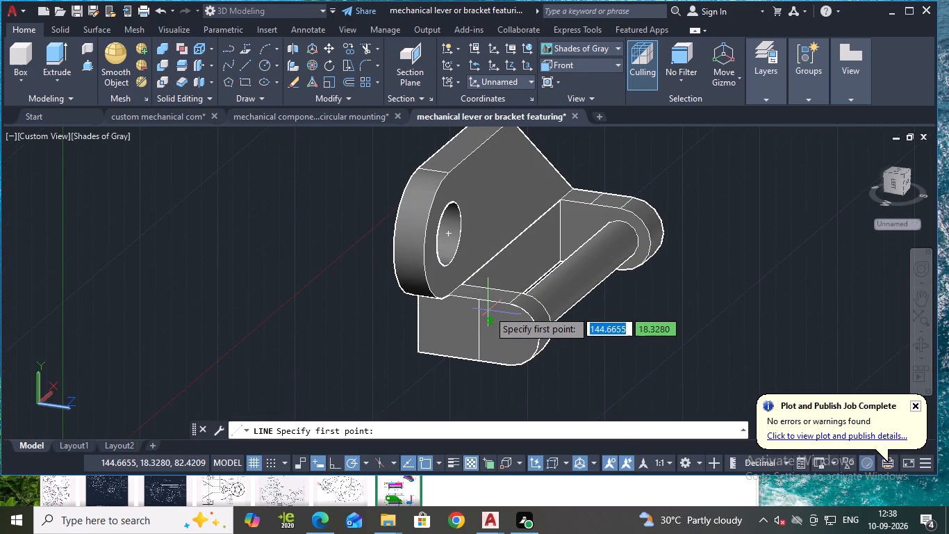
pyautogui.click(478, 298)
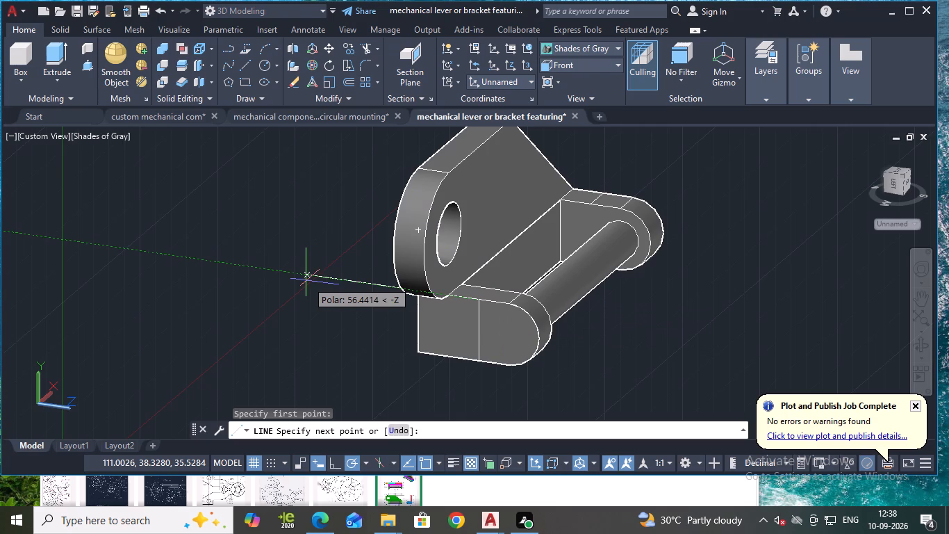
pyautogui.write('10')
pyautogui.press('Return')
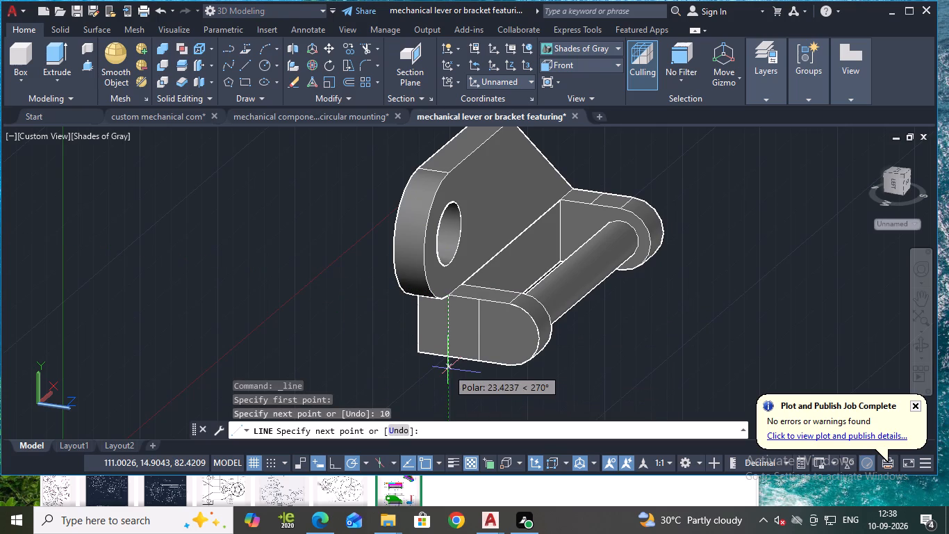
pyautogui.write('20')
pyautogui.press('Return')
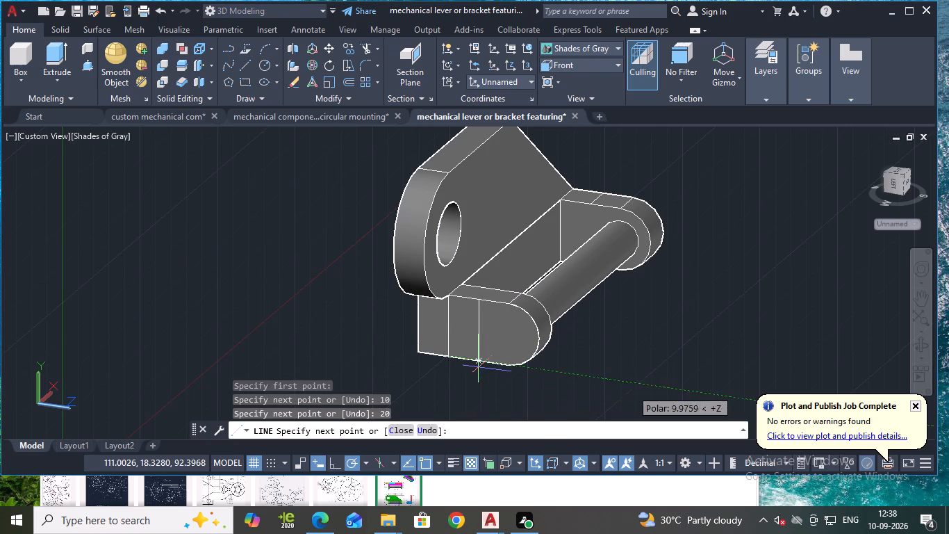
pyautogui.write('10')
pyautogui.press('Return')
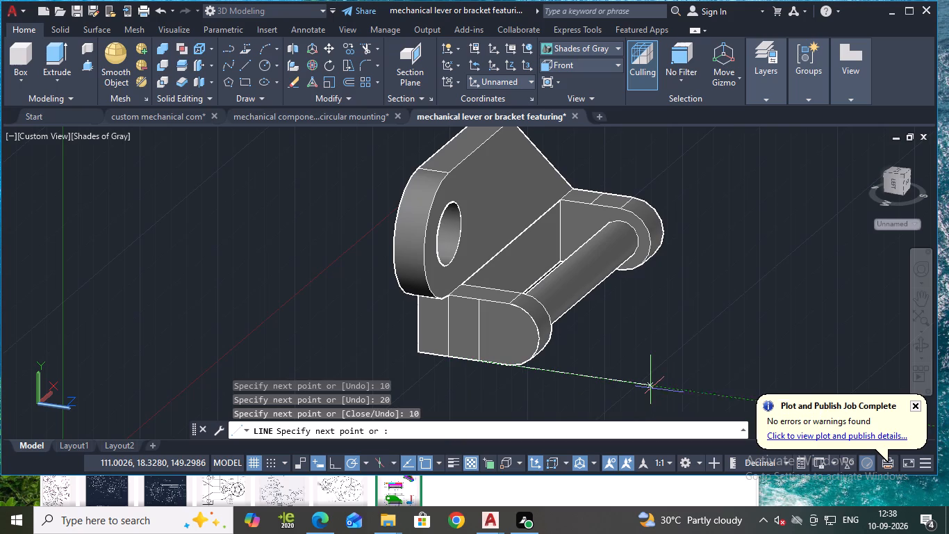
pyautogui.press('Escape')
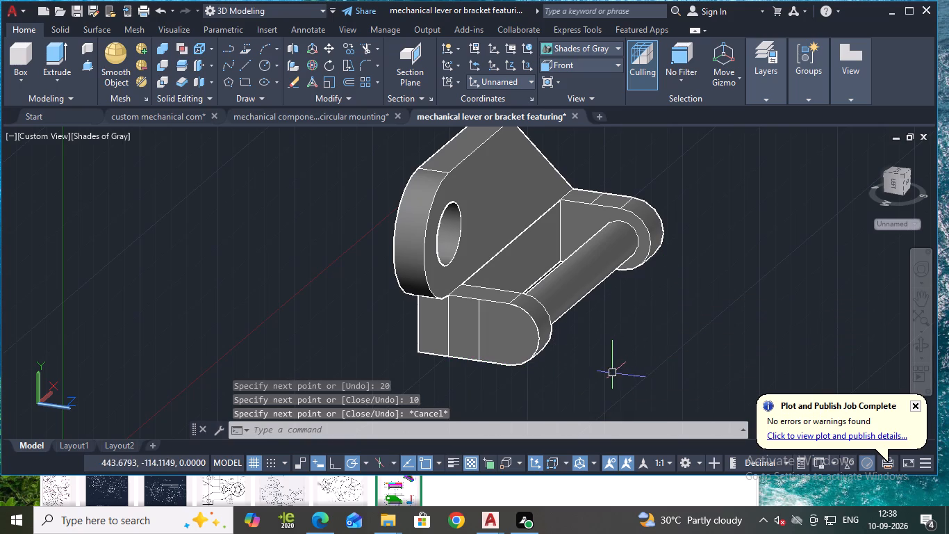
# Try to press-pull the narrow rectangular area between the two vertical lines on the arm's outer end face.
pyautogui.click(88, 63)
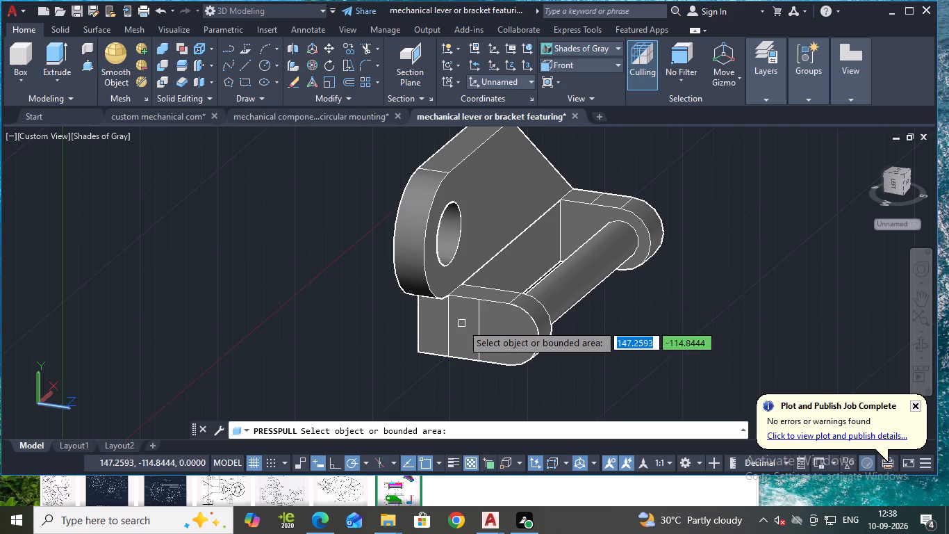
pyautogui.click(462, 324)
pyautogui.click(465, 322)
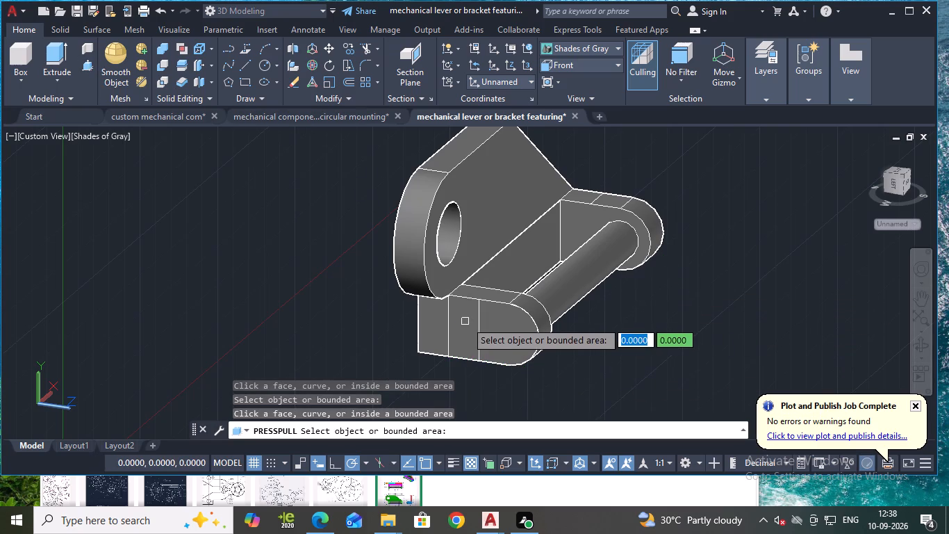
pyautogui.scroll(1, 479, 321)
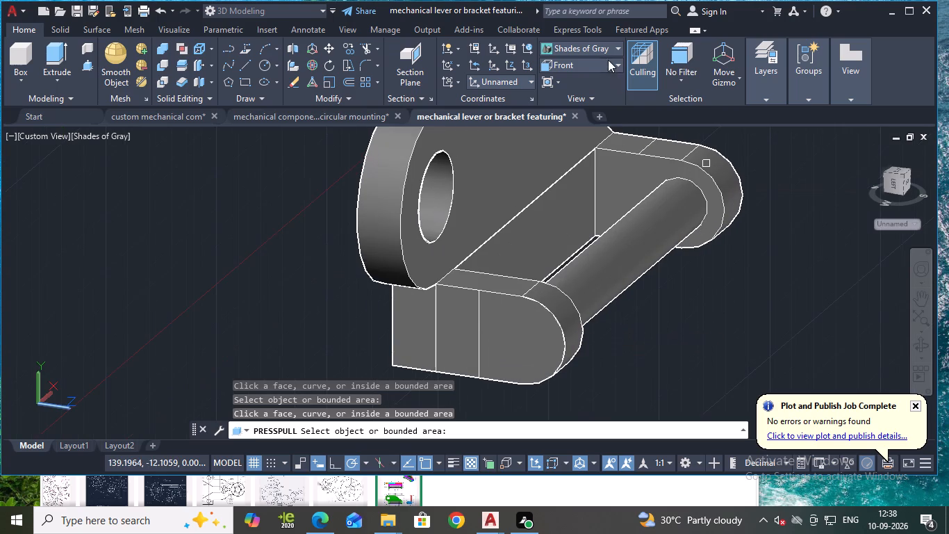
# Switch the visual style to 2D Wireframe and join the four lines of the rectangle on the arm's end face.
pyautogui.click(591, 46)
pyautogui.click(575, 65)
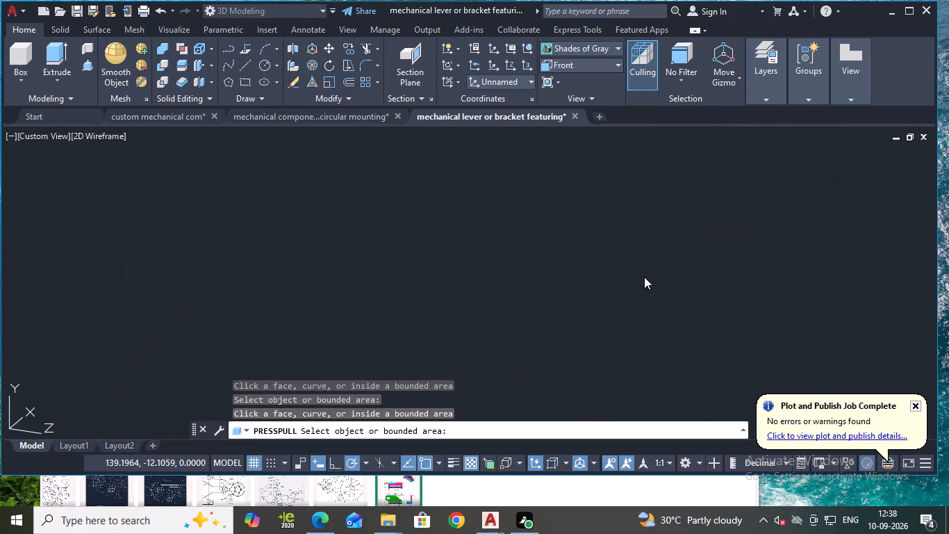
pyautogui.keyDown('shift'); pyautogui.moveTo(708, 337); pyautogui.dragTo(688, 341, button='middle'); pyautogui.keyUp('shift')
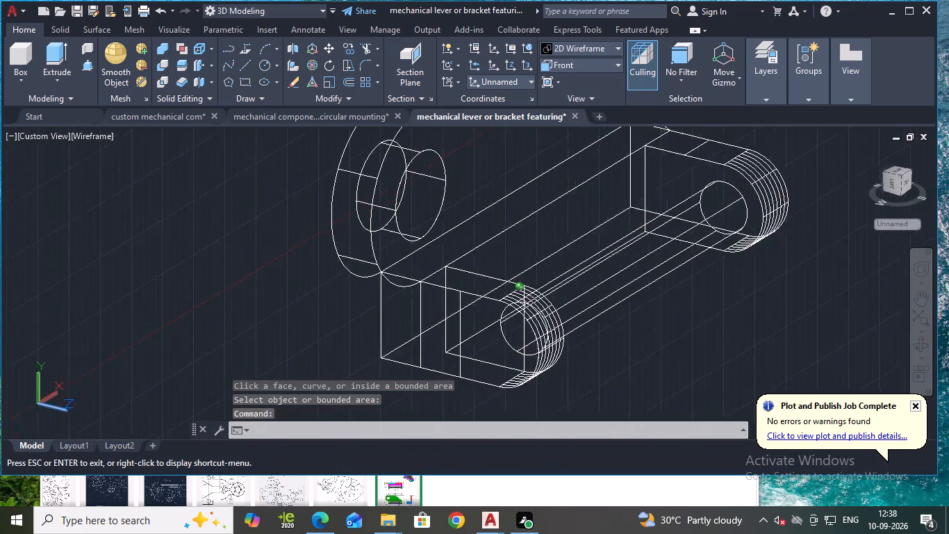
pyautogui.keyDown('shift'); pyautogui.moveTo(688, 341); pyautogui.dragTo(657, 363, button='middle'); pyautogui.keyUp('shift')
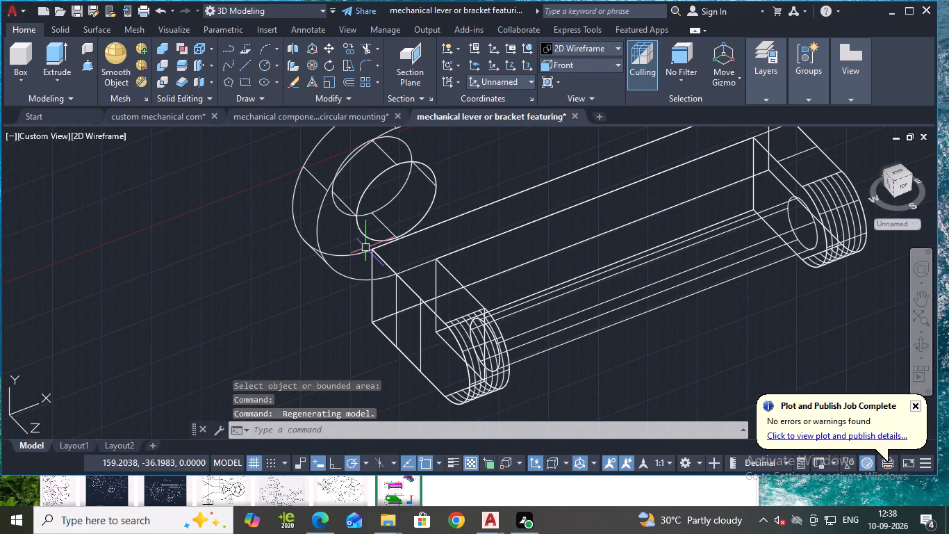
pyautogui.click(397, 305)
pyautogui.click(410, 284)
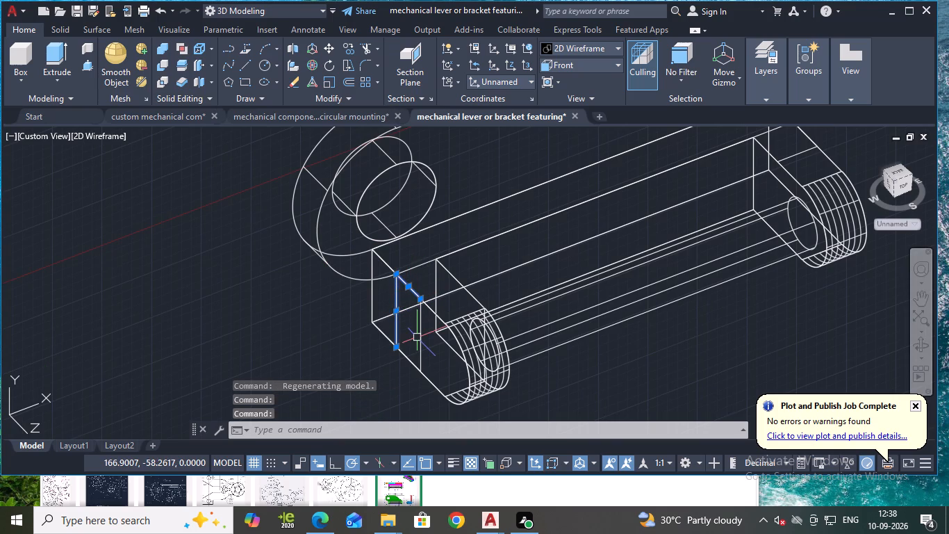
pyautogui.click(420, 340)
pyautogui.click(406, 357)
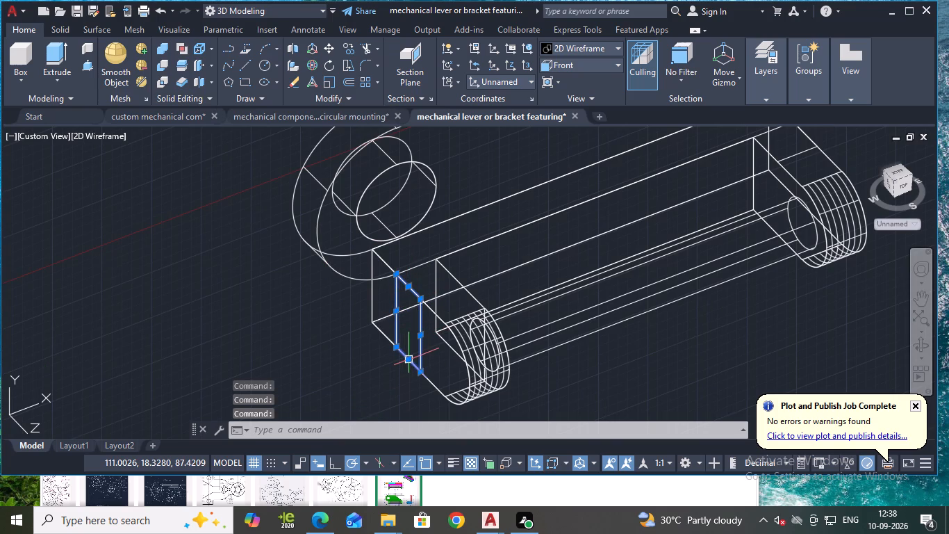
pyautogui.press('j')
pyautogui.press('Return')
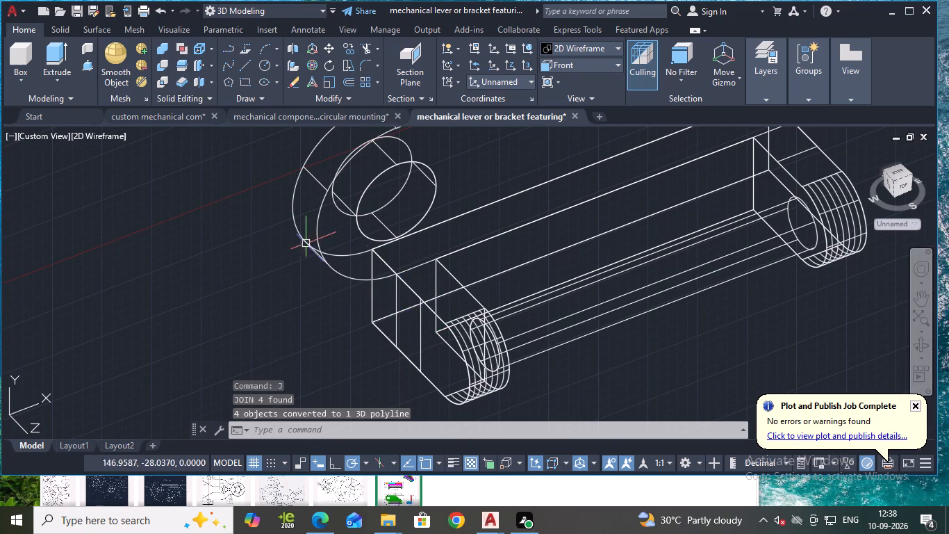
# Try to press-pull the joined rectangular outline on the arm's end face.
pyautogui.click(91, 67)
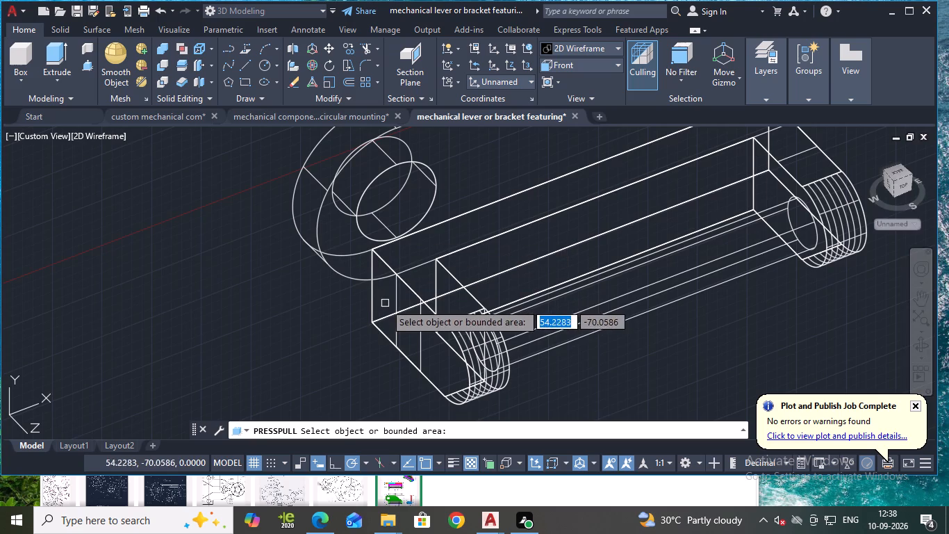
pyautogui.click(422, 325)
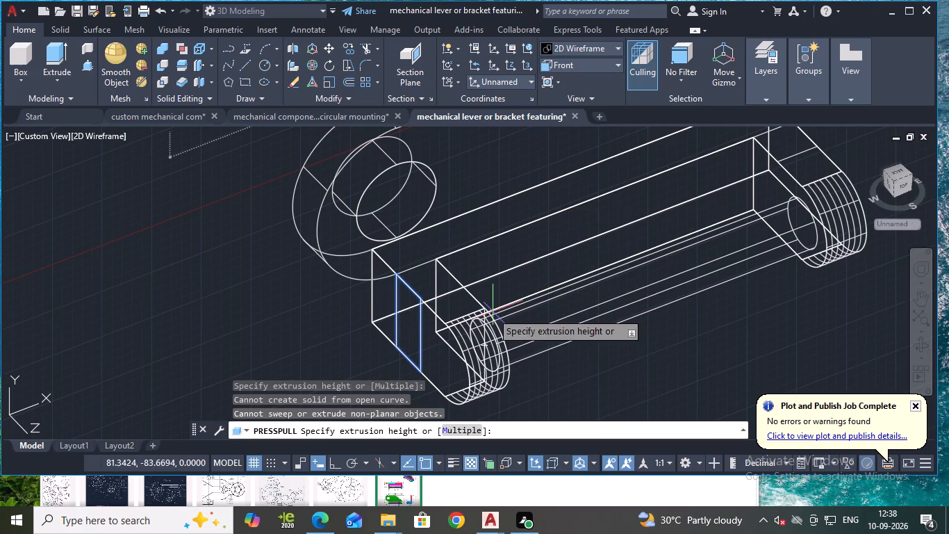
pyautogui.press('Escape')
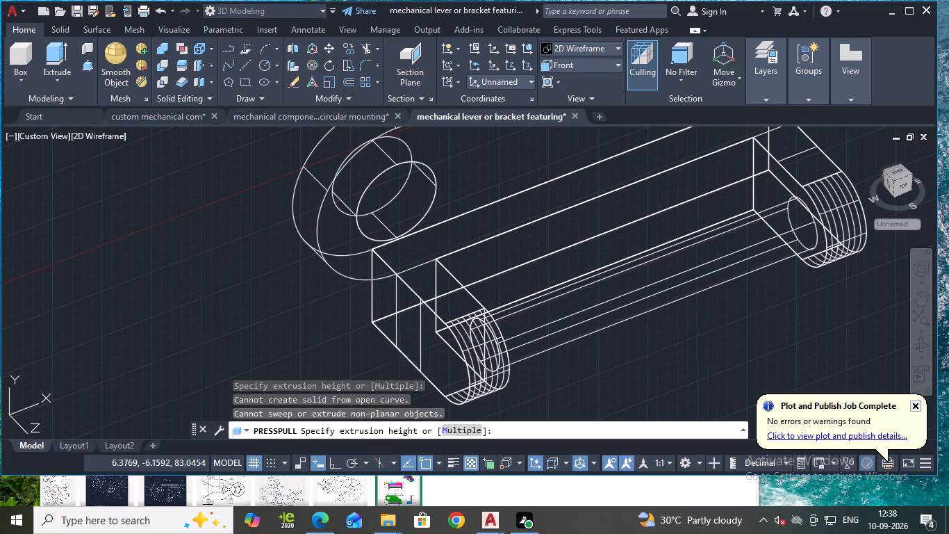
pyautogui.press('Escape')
# Erase the joined rectangular outline from the arm's outer end face.
pyautogui.click(407, 346)
pyautogui.click(418, 346)
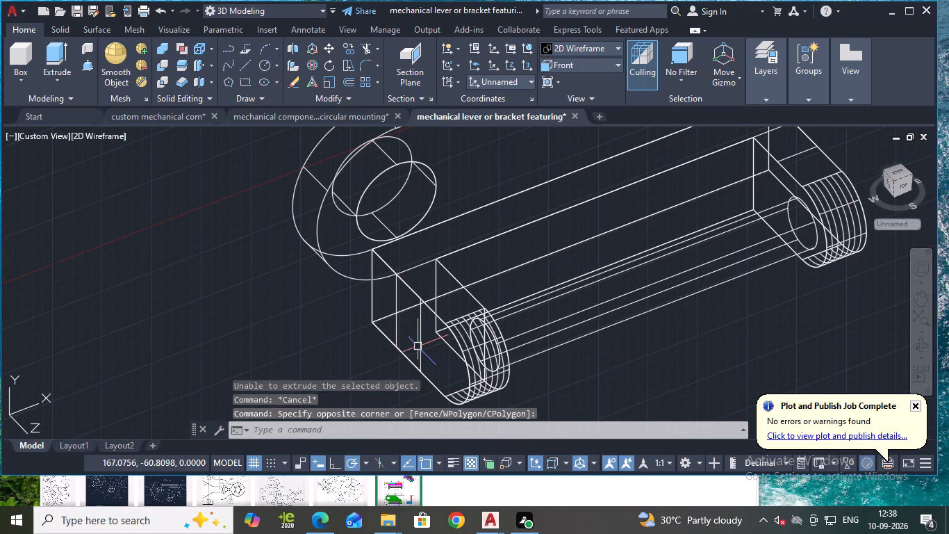
pyautogui.click(419, 339)
pyautogui.press('d')
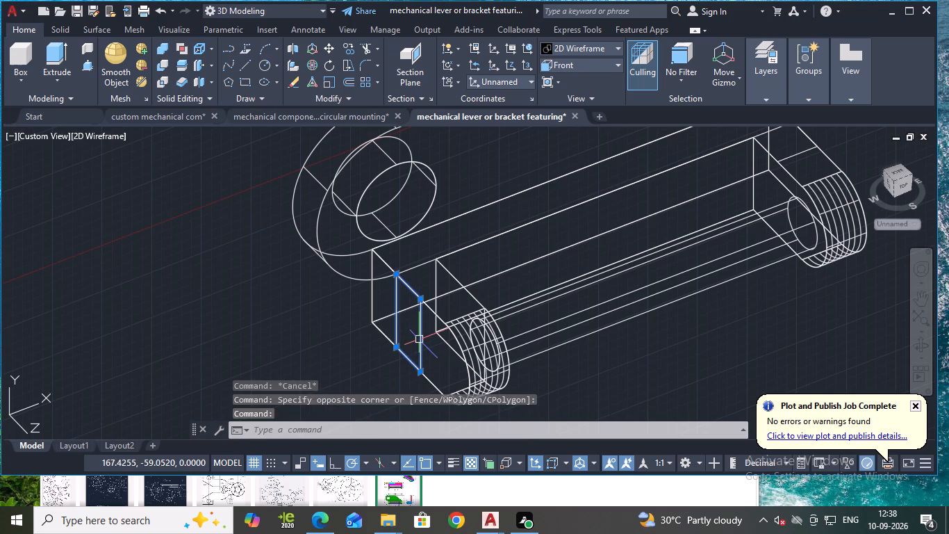
pyautogui.press('Return')
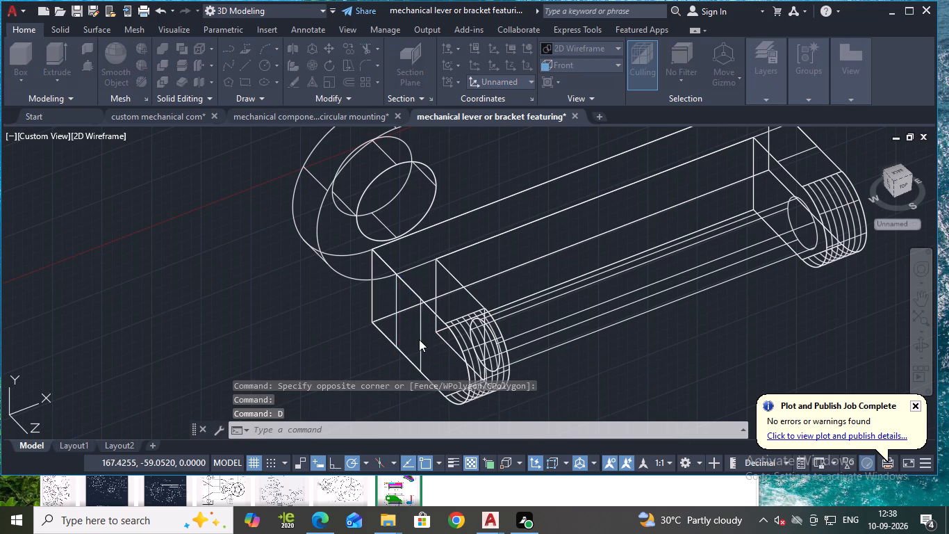
pyautogui.press('Escape')
pyautogui.click(418, 339)
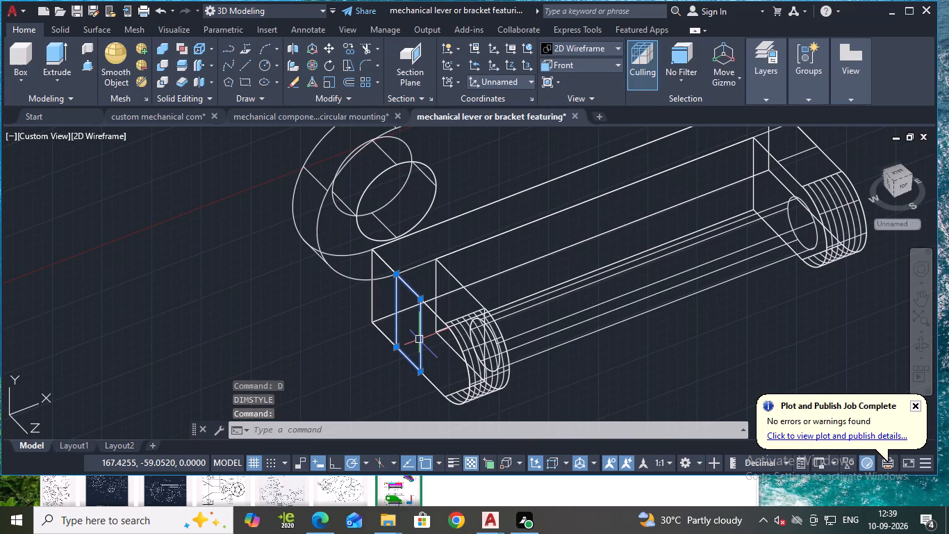
pyautogui.press('e')
pyautogui.press('Return')
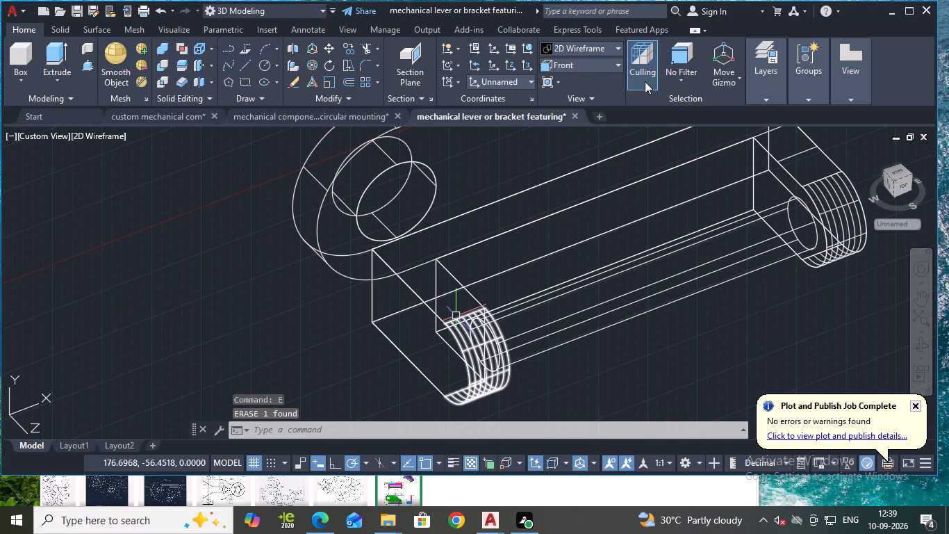
# Set the visual style back to Shades of Gray.
pyautogui.click(602, 49)
pyautogui.click(698, 138)
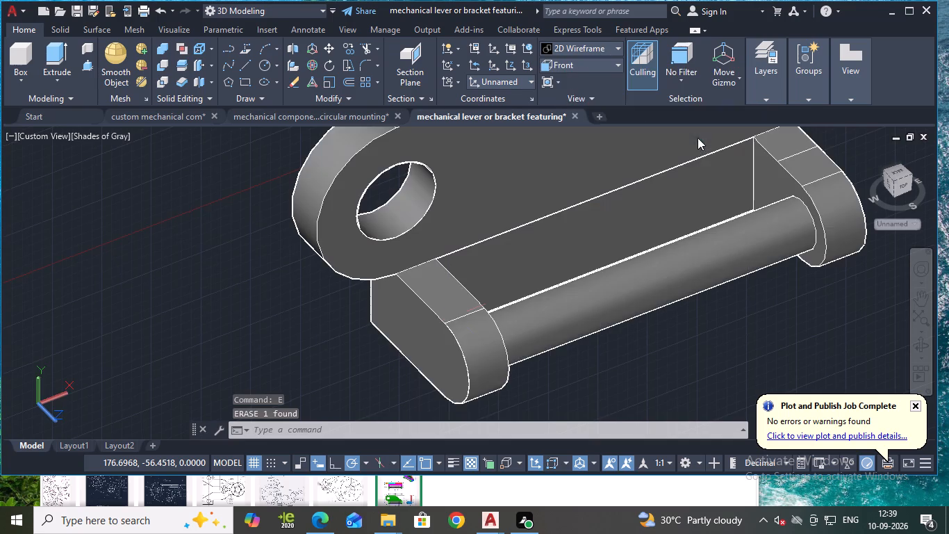
# Use Color Faces on the holed plate, selecting its large flat face, the adjoining long side face and the rounded end face.
pyautogui.scroll(-1, 693, 280)
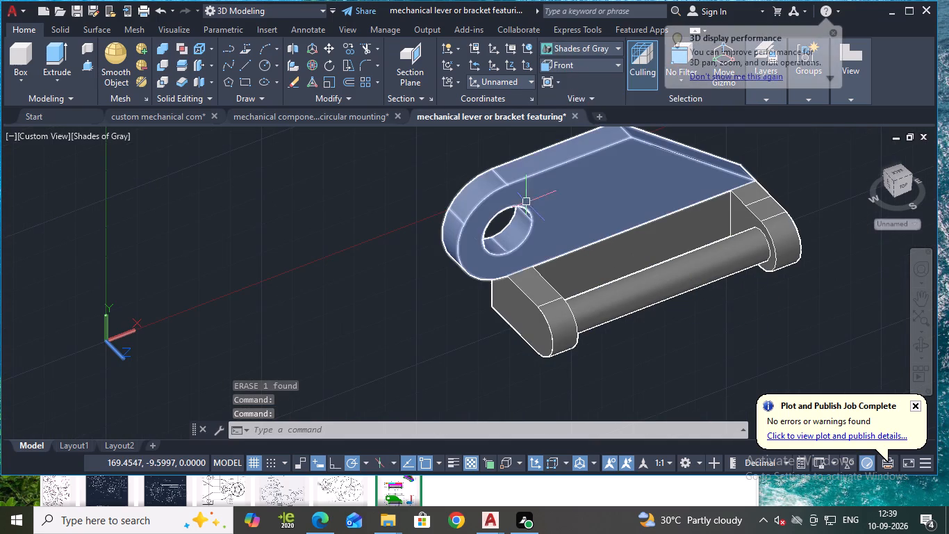
pyautogui.click(213, 82)
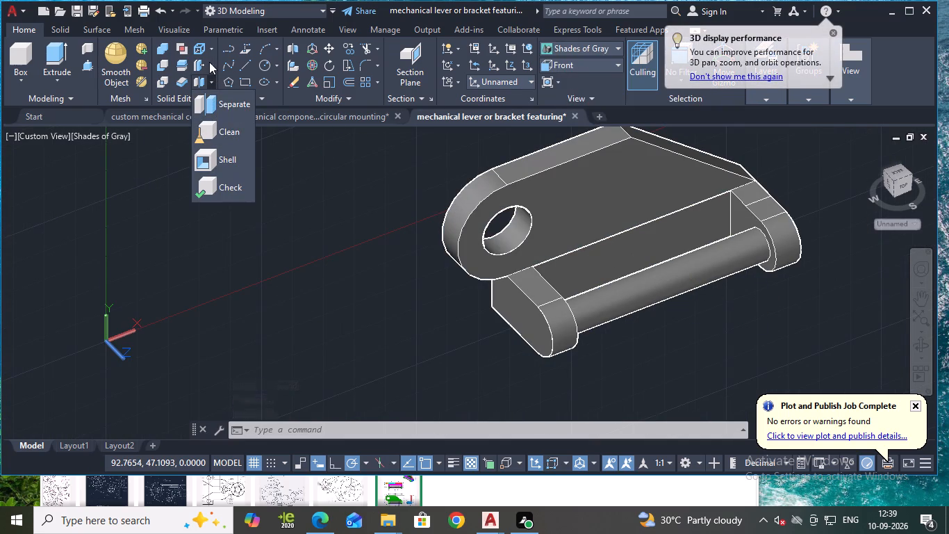
pyautogui.click(209, 62)
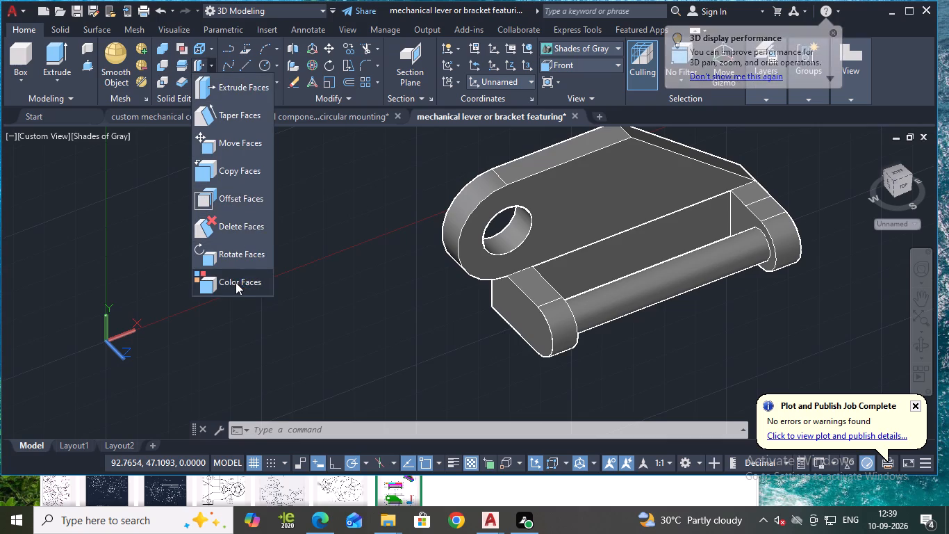
pyautogui.click(236, 282)
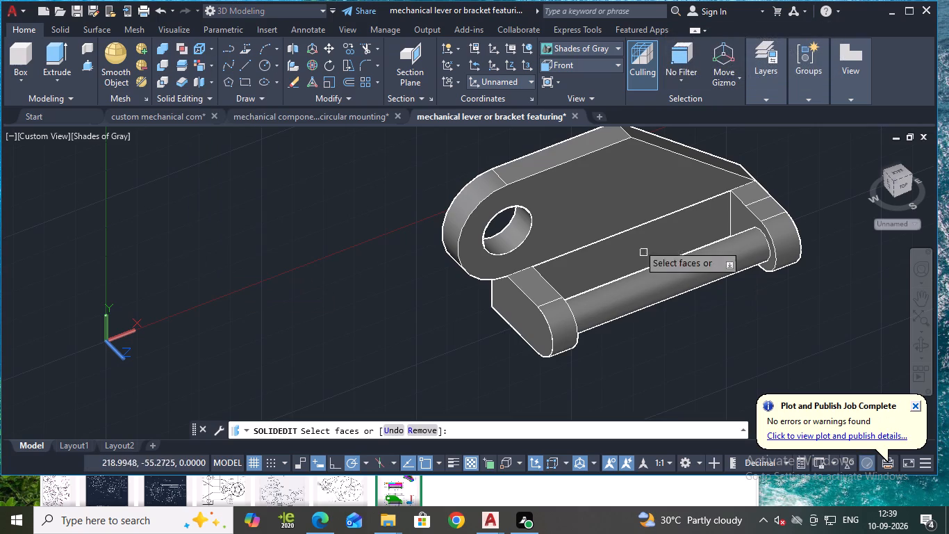
pyautogui.click(608, 221)
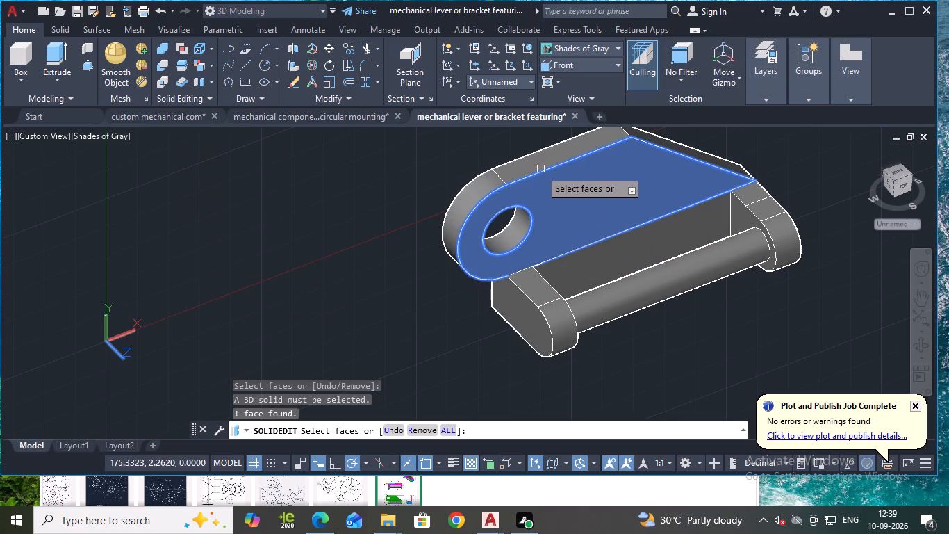
pyautogui.click(535, 168)
pyautogui.click(493, 187)
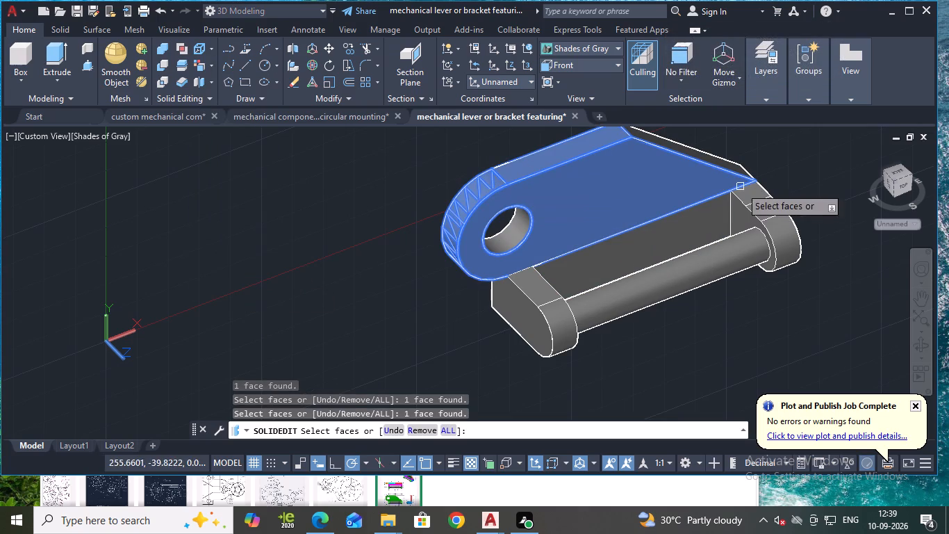
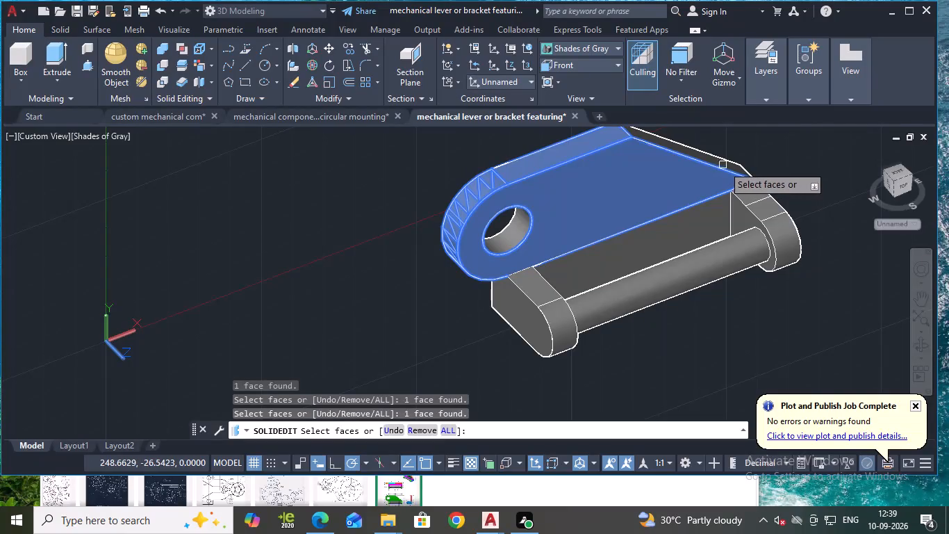
# Add the plate's sloped edge face and opposite large flat face to the selection, and colour all selected faces green, index 94.
pyautogui.click(723, 165)
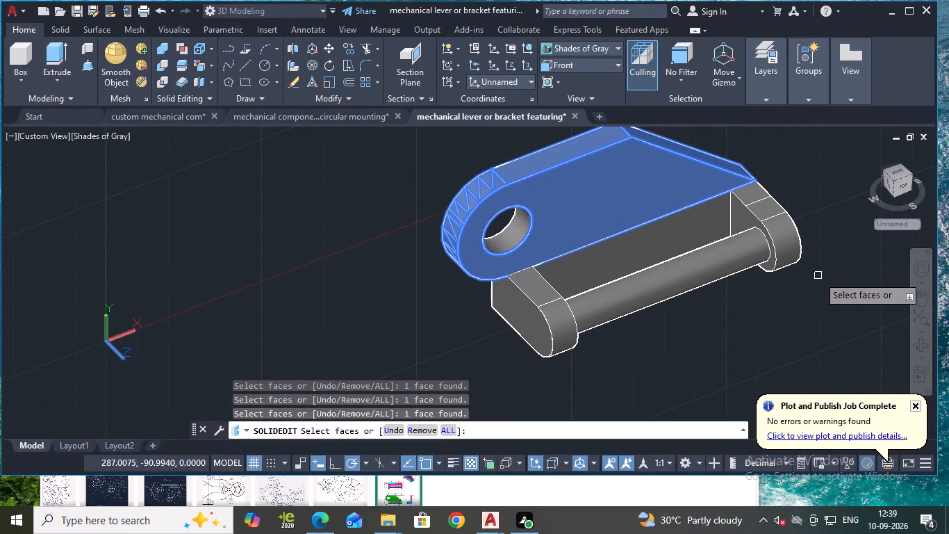
pyautogui.keyDown('shift'); pyautogui.moveTo(818, 276); pyautogui.dragTo(545, 252, button='middle'); pyautogui.keyUp('shift')
pyautogui.click(587, 248)
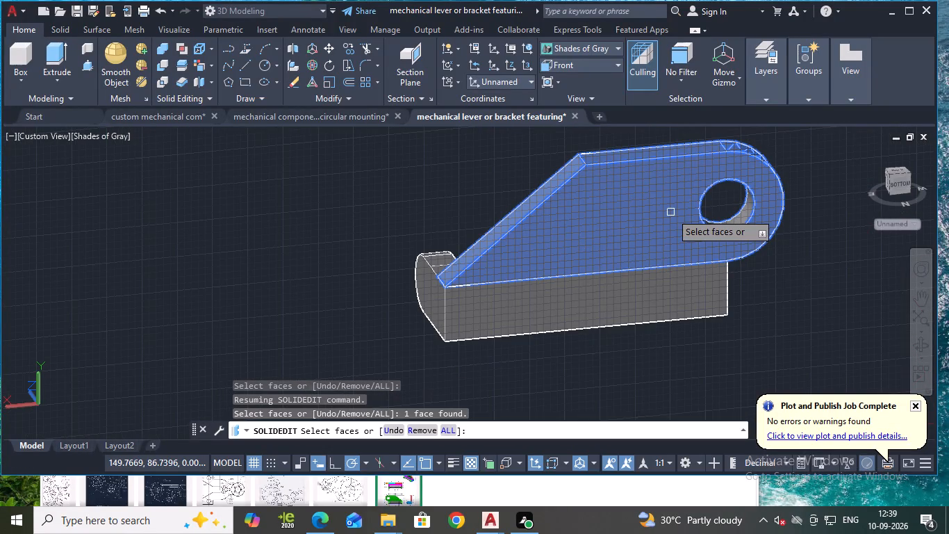
pyautogui.press('Return')
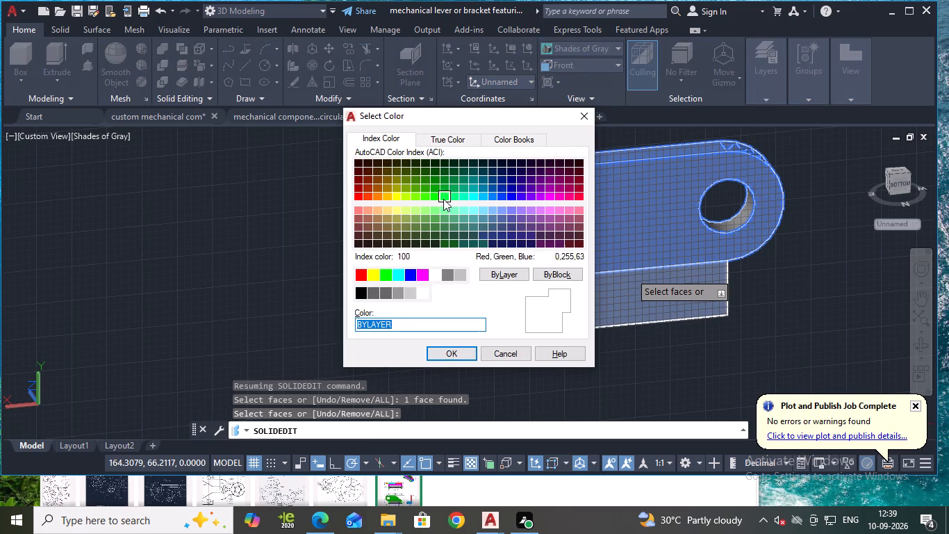
pyautogui.click(438, 181)
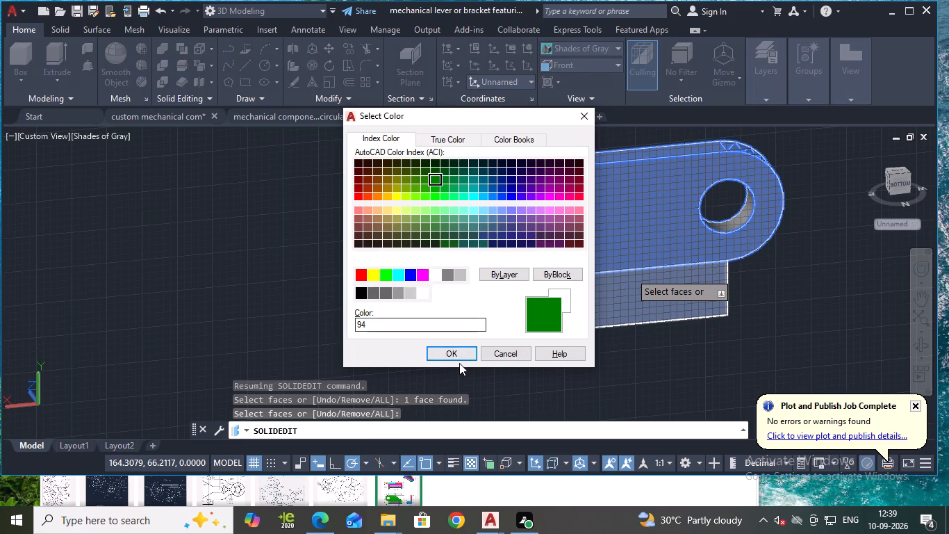
pyautogui.click(448, 358)
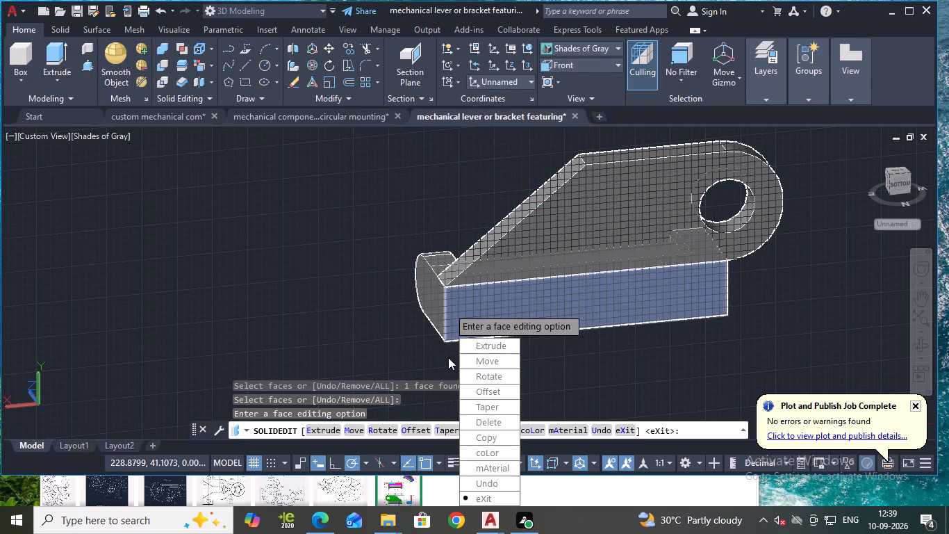
pyautogui.press('Return')
pyautogui.press('Return')
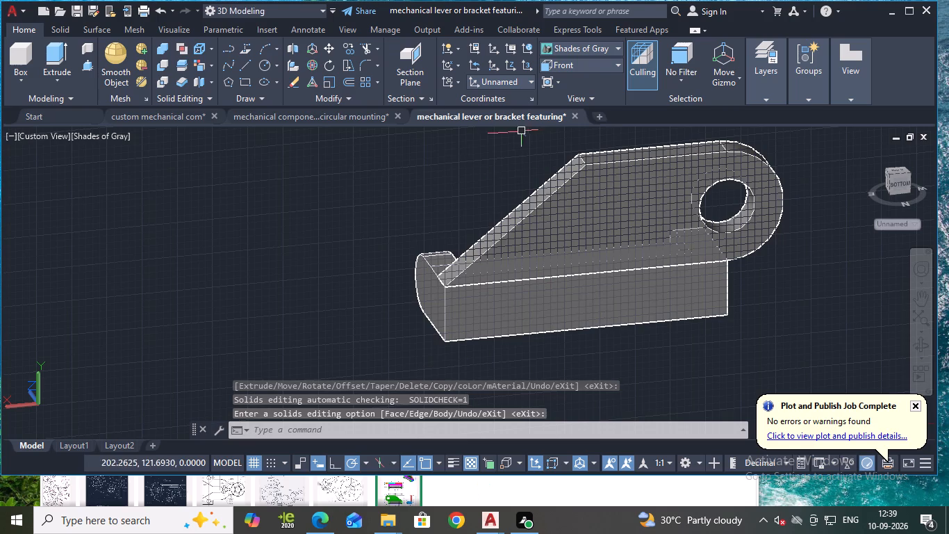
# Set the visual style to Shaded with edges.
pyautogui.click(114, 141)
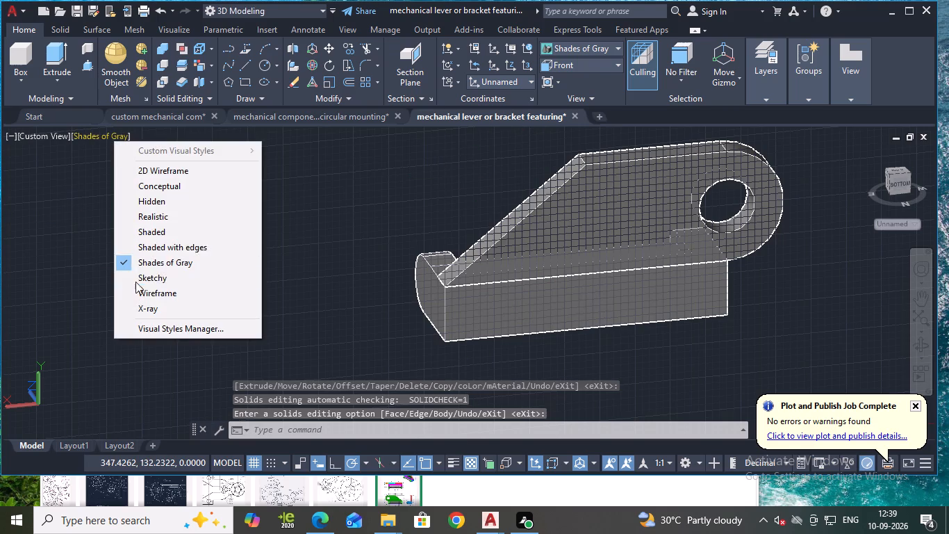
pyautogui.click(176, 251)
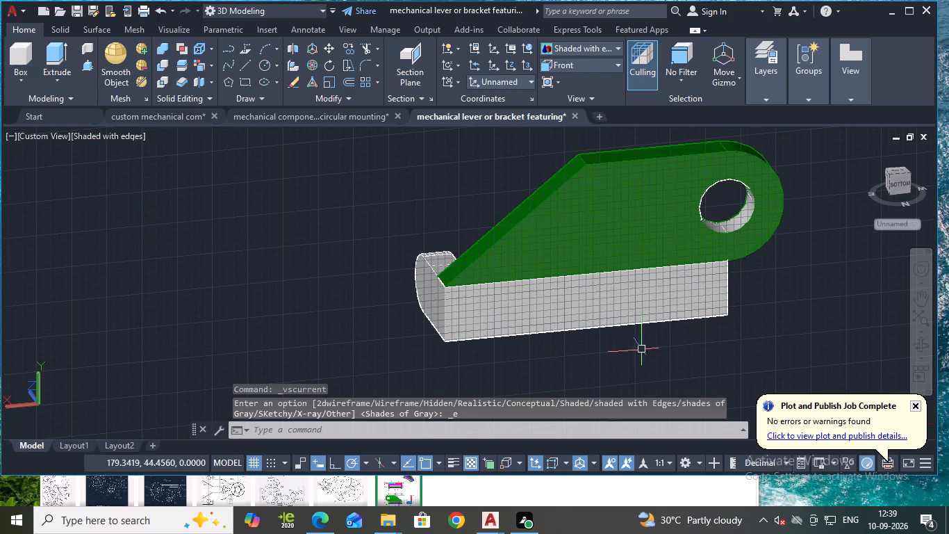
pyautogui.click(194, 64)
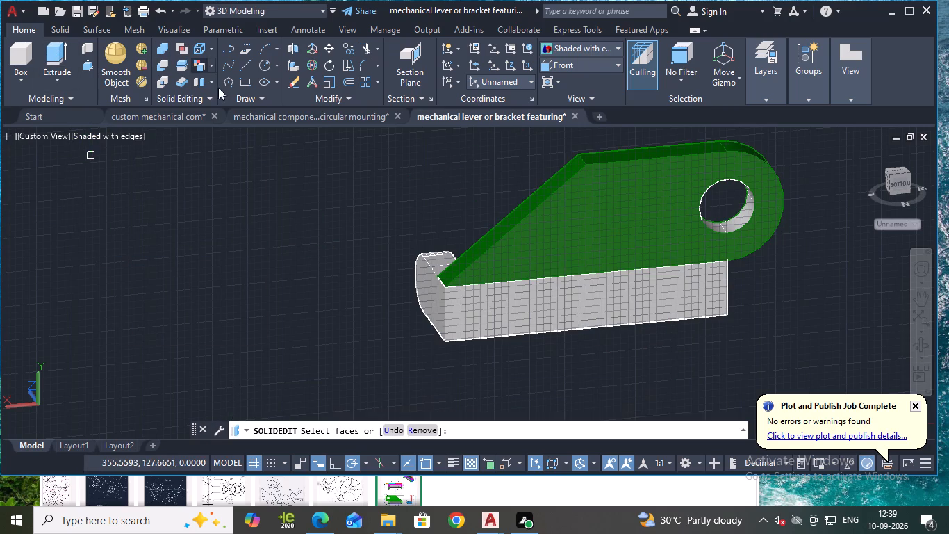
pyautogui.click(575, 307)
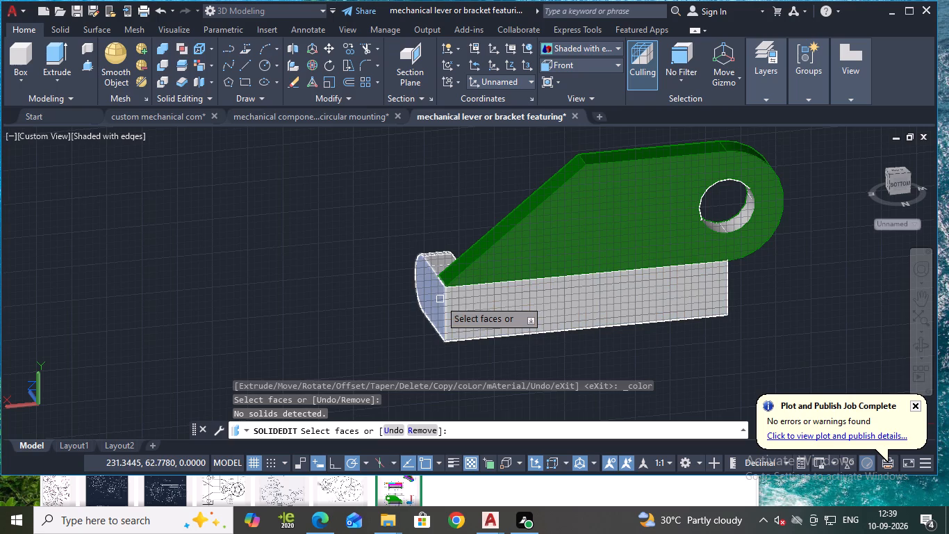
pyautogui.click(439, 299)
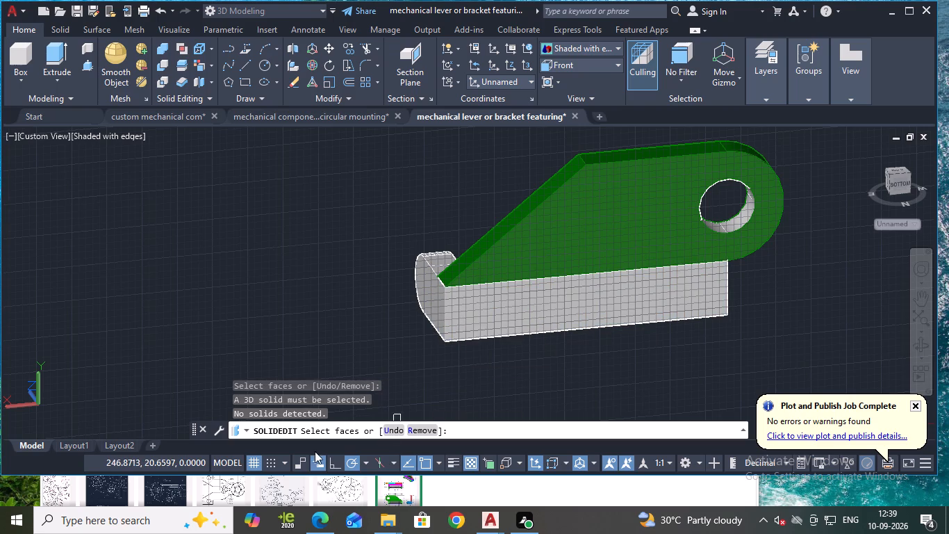
# Turn off the drawing grid.
pyautogui.click(253, 458)
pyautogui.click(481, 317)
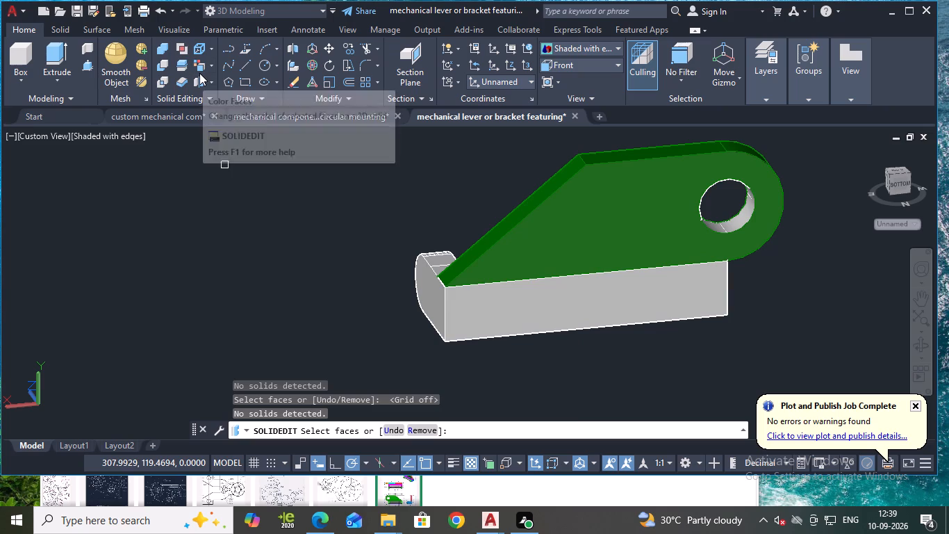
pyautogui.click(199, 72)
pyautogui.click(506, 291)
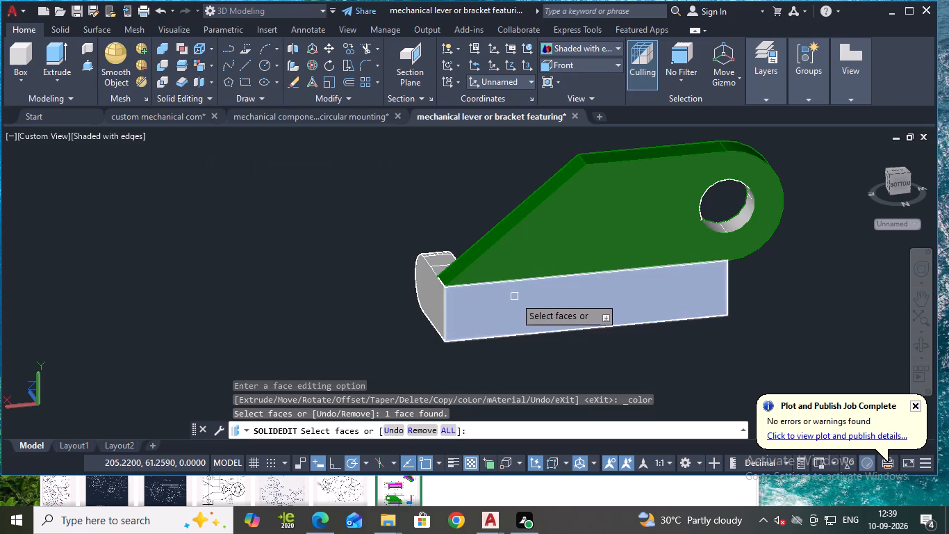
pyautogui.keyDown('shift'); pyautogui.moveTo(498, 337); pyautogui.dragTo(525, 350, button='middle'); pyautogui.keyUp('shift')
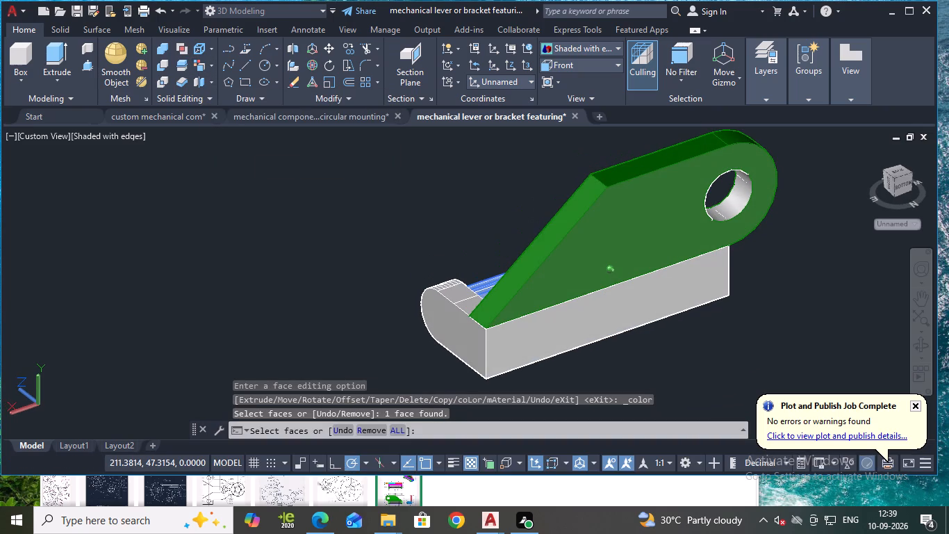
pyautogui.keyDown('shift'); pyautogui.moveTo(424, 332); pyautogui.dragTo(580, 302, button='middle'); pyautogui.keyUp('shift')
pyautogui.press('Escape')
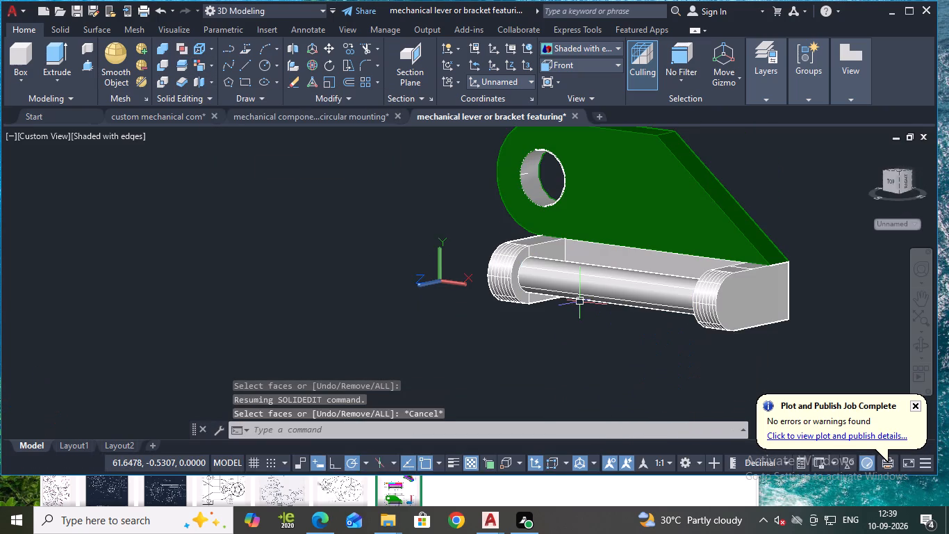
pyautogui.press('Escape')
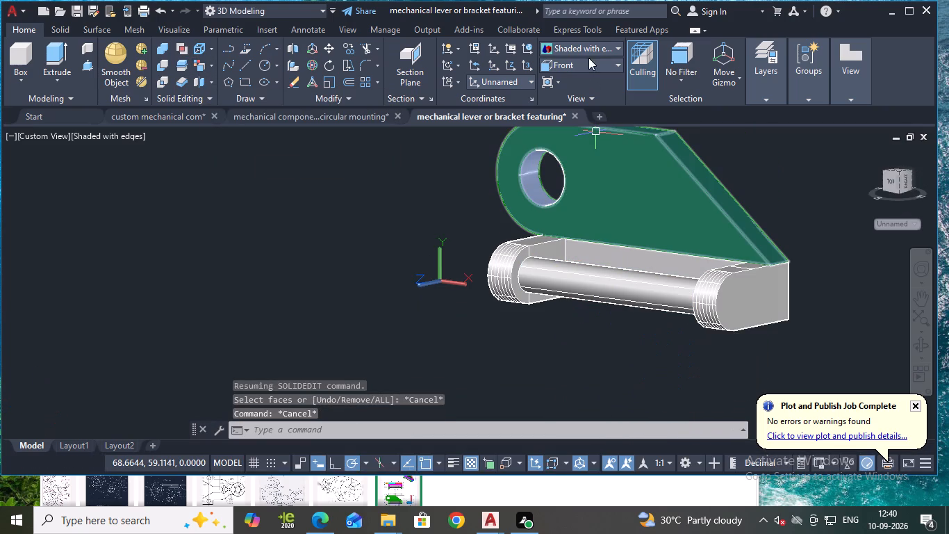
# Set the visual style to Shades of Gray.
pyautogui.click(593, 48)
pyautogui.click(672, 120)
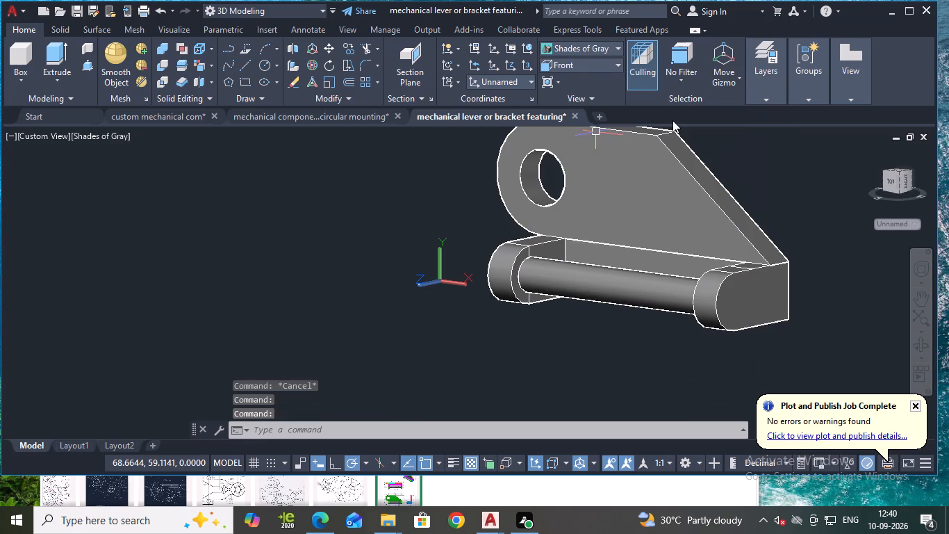
# Use Color Faces on the rod's cylindrical face between the two arms and colour it red, index 240.
pyautogui.click(199, 67)
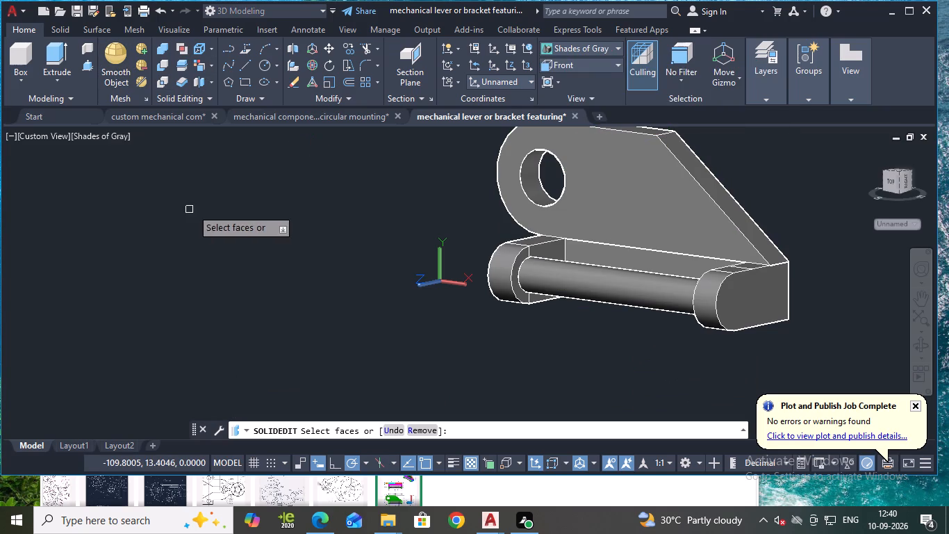
pyautogui.click(693, 270)
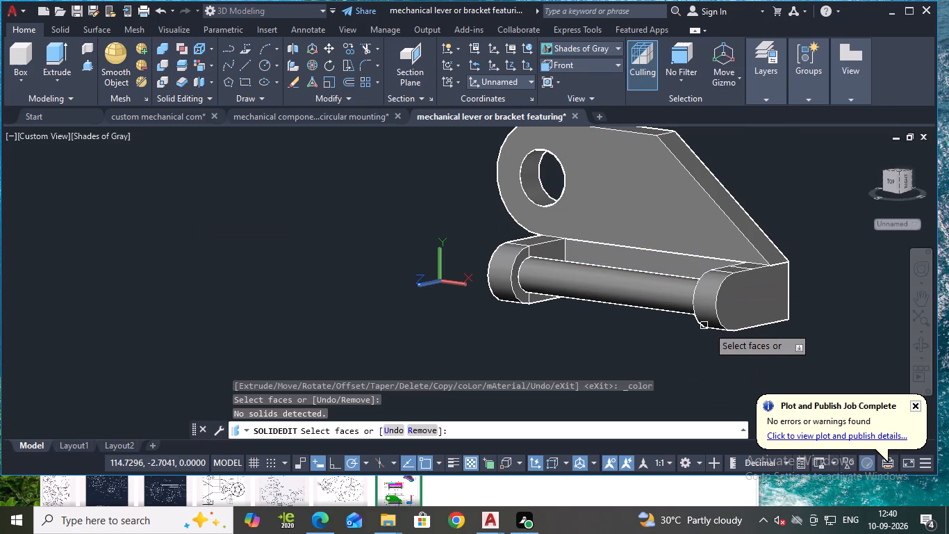
pyautogui.click(745, 311)
pyautogui.click(678, 297)
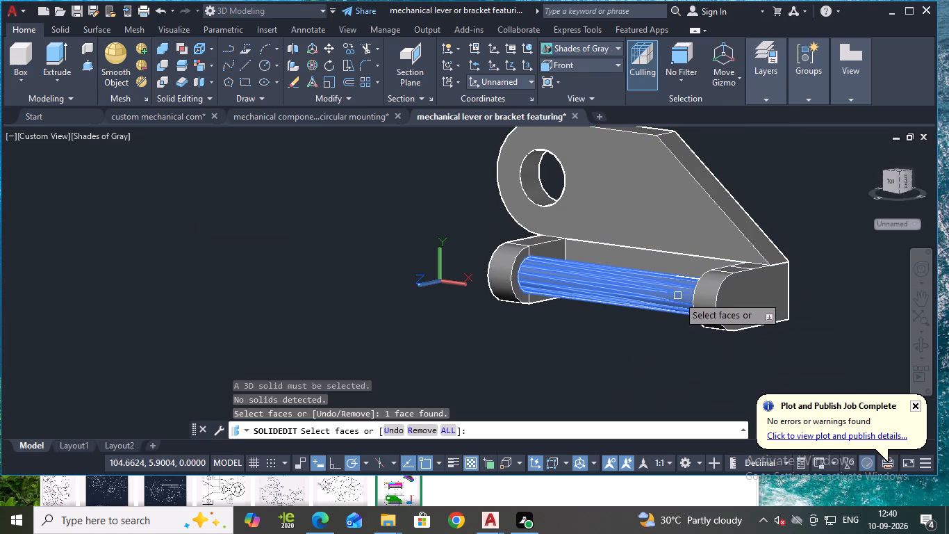
pyautogui.keyDown('shift'); pyautogui.moveTo(811, 358); pyautogui.dragTo(691, 363, button='middle'); pyautogui.keyUp('shift')
pyautogui.click(598, 316)
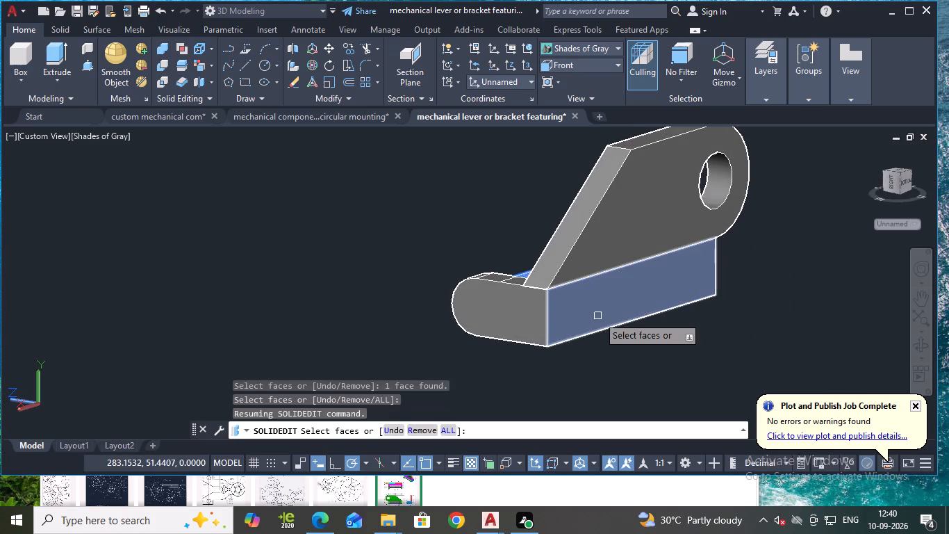
pyautogui.click(534, 317)
pyautogui.keyDown('shift'); pyautogui.moveTo(765, 350); pyautogui.dragTo(685, 230, button='middle'); pyautogui.keyUp('shift')
pyautogui.click(699, 245)
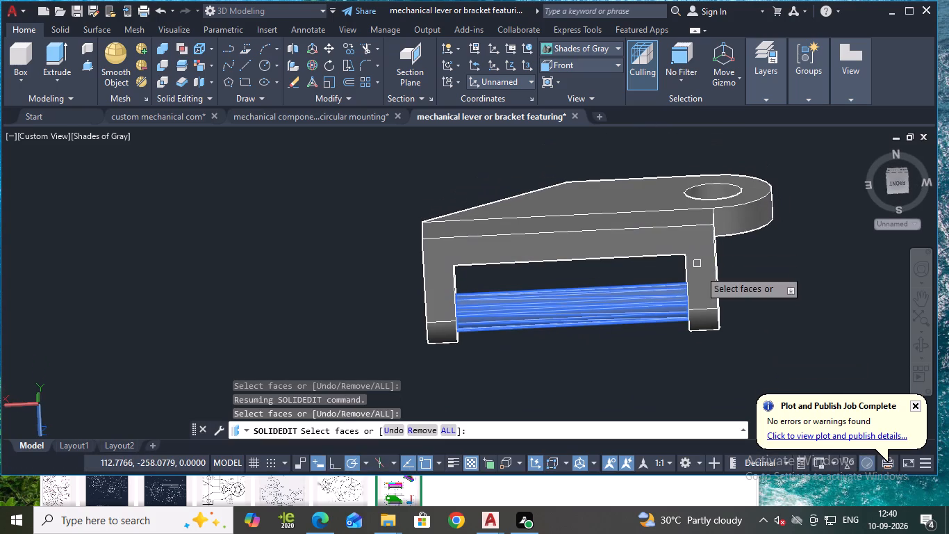
pyautogui.press('Return')
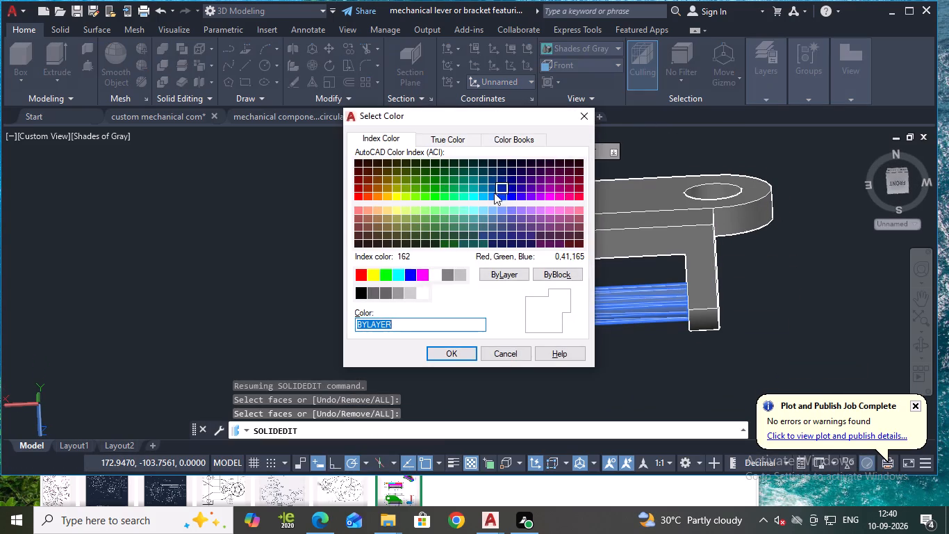
pyautogui.click(579, 195)
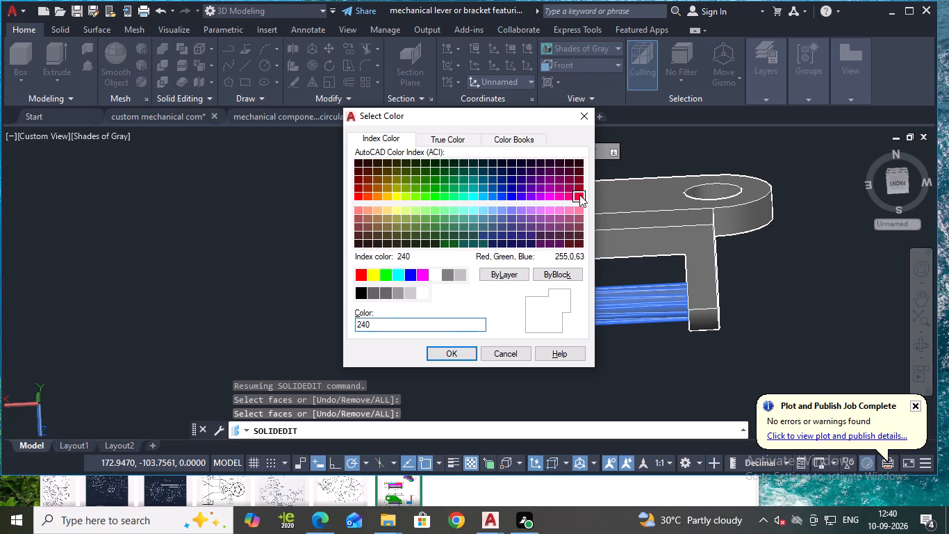
pyautogui.click(467, 355)
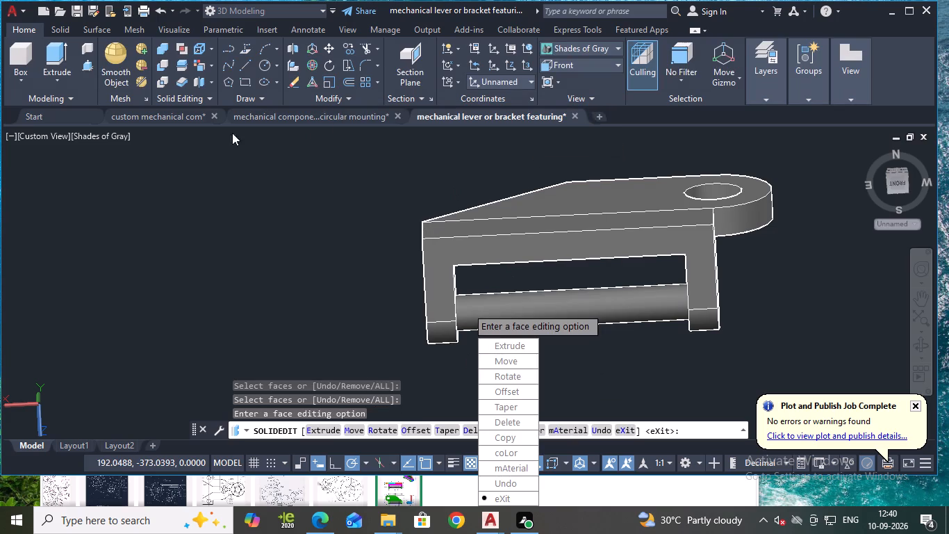
pyautogui.press('Return')
pyautogui.press('Return')
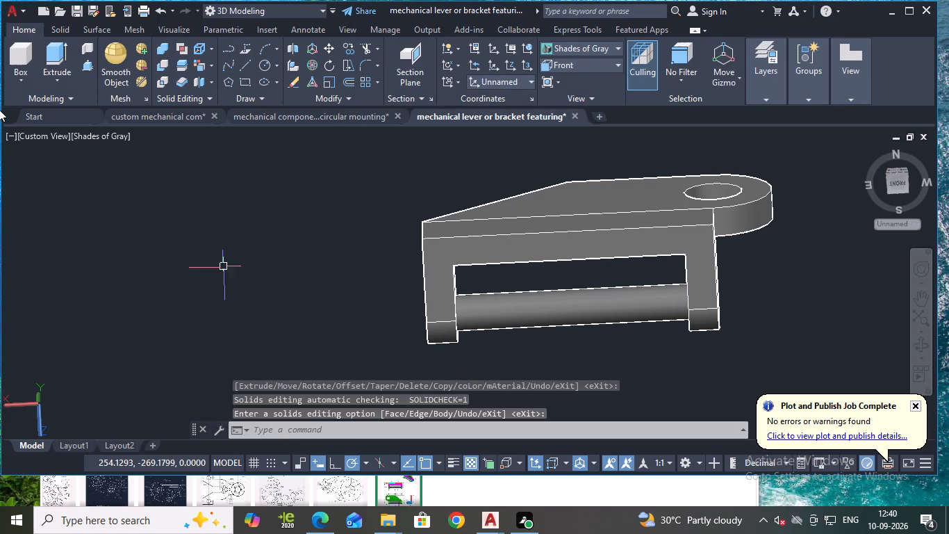
# Set the visual style to Shaded with edges.
pyautogui.click(90, 133)
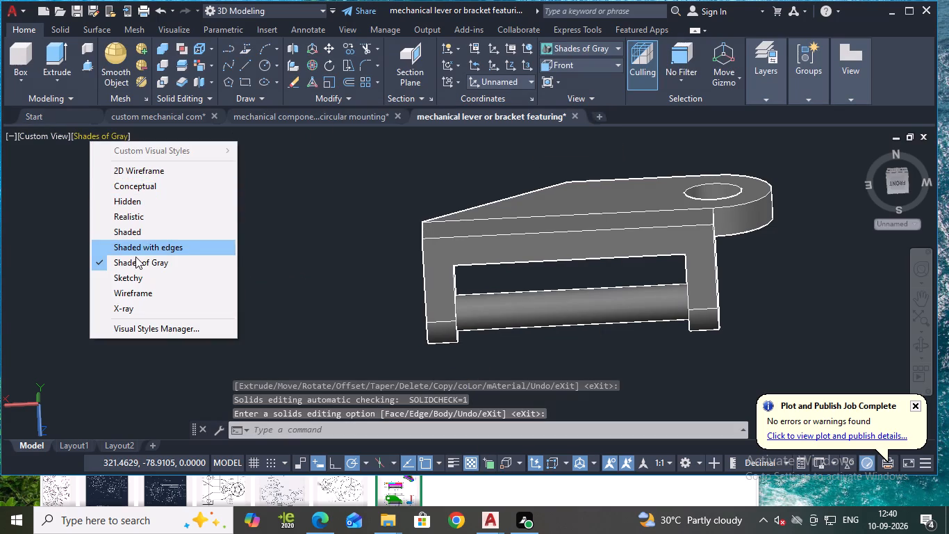
pyautogui.click(127, 252)
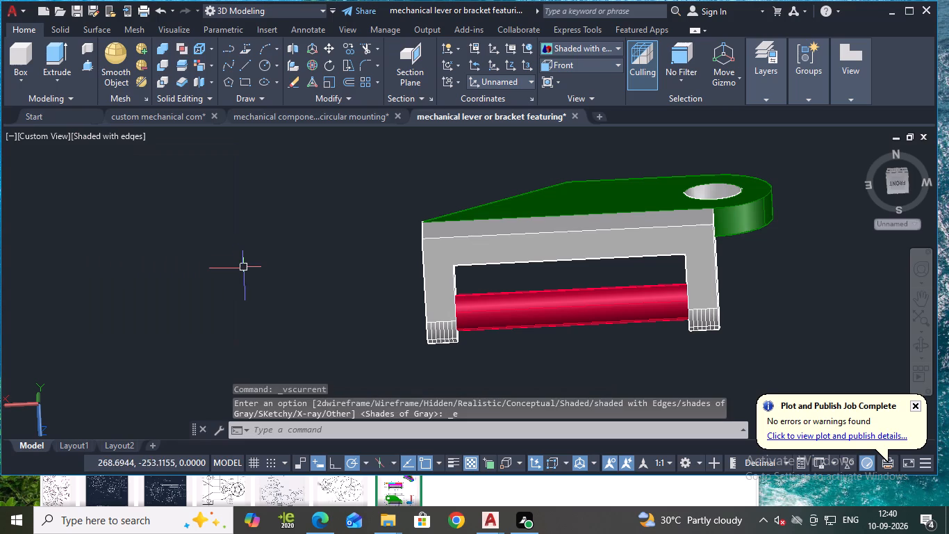
# Examine the coloured bracket from several sides, checking the plate, the rod and the uncoloured U-shaped body.
pyautogui.press('Escape')
pyautogui.keyDown('shift'); pyautogui.moveTo(232, 280); pyautogui.dragTo(369, 339, button='middle'); pyautogui.keyUp('shift')
pyautogui.keyDown('shift'); pyautogui.moveTo(286, 282); pyautogui.dragTo(380, 374, button='middle'); pyautogui.keyUp('shift')
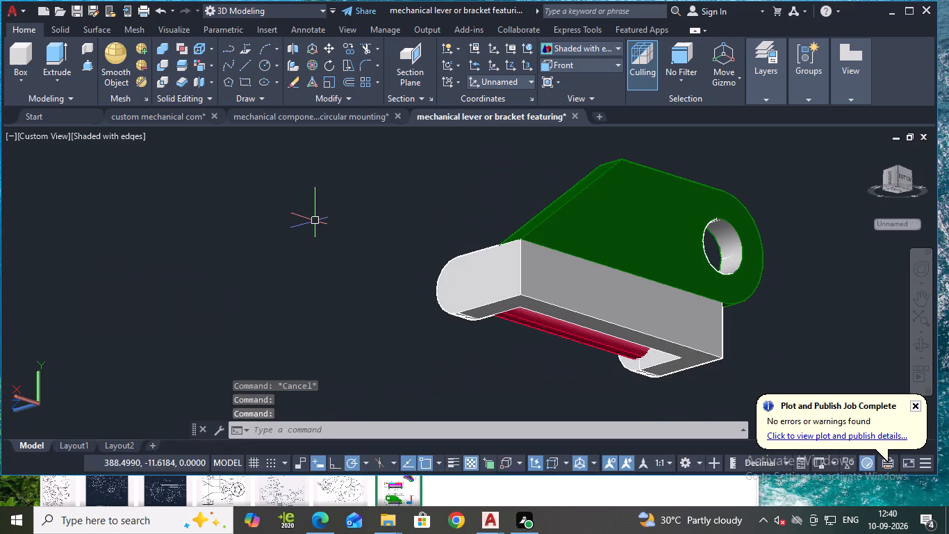
pyautogui.keyDown('shift'); pyautogui.moveTo(315, 221); pyautogui.dragTo(445, 289, button='middle'); pyautogui.keyUp('shift')
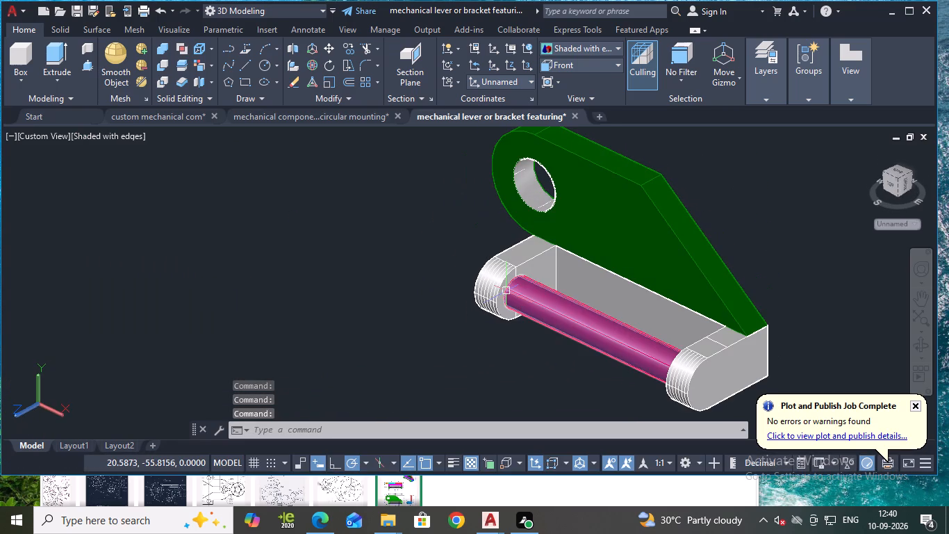
pyautogui.hotkey('ctrl', 'a')
pyautogui.press('Escape')
pyautogui.press('Escape')
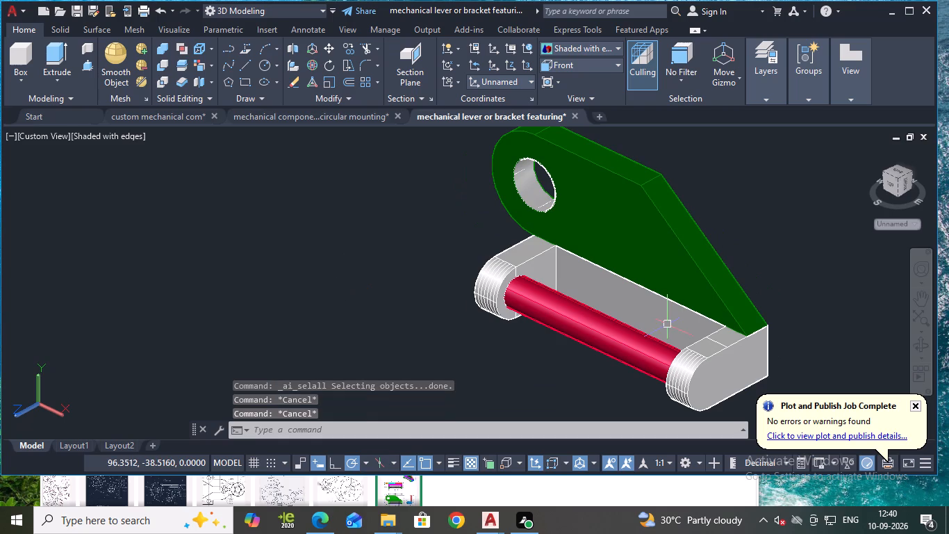
pyautogui.click(491, 277)
pyautogui.press('Escape')
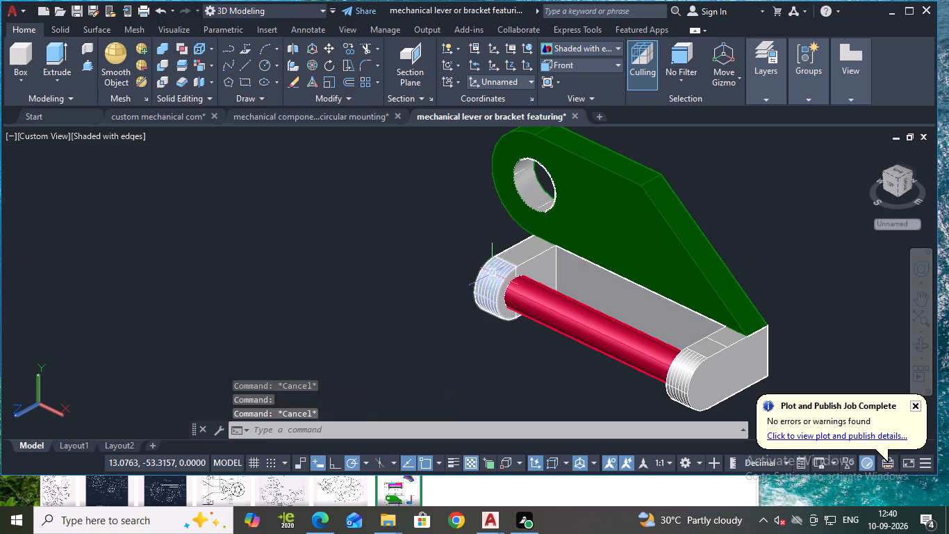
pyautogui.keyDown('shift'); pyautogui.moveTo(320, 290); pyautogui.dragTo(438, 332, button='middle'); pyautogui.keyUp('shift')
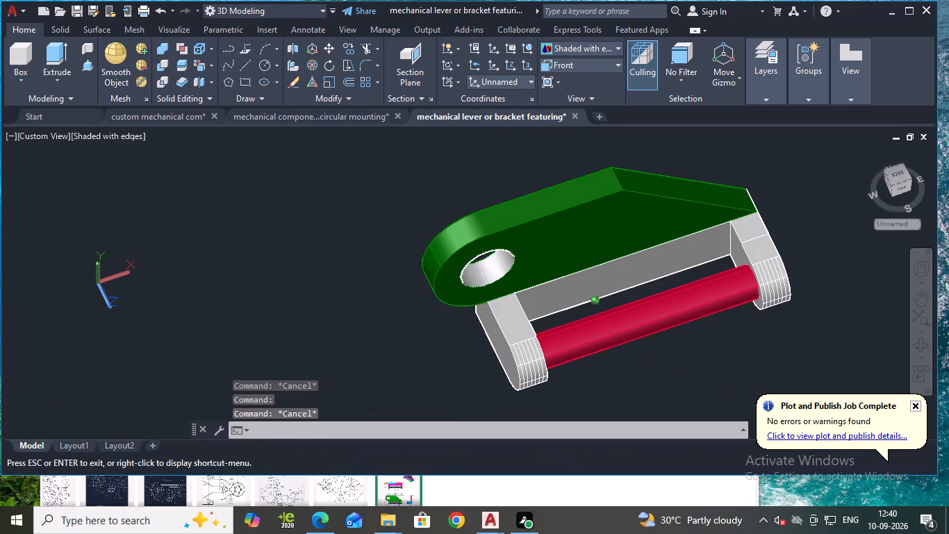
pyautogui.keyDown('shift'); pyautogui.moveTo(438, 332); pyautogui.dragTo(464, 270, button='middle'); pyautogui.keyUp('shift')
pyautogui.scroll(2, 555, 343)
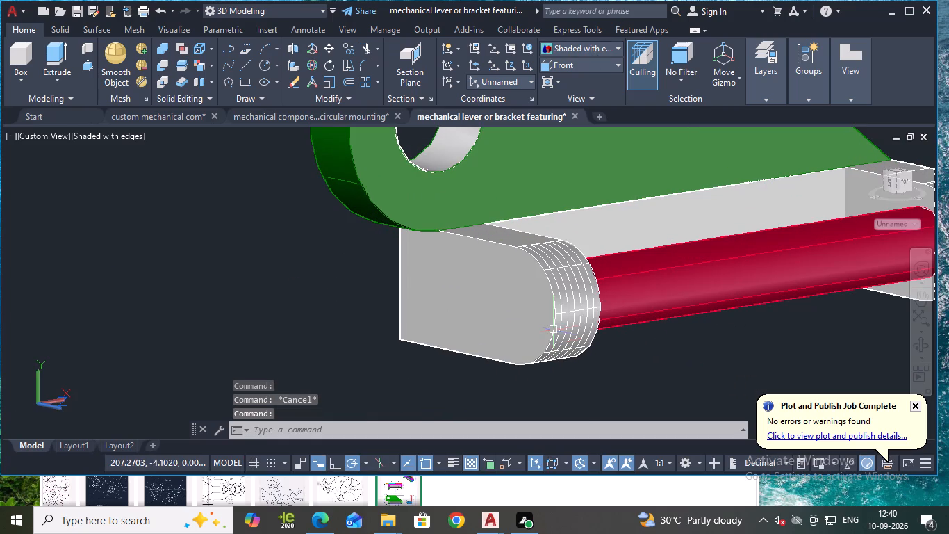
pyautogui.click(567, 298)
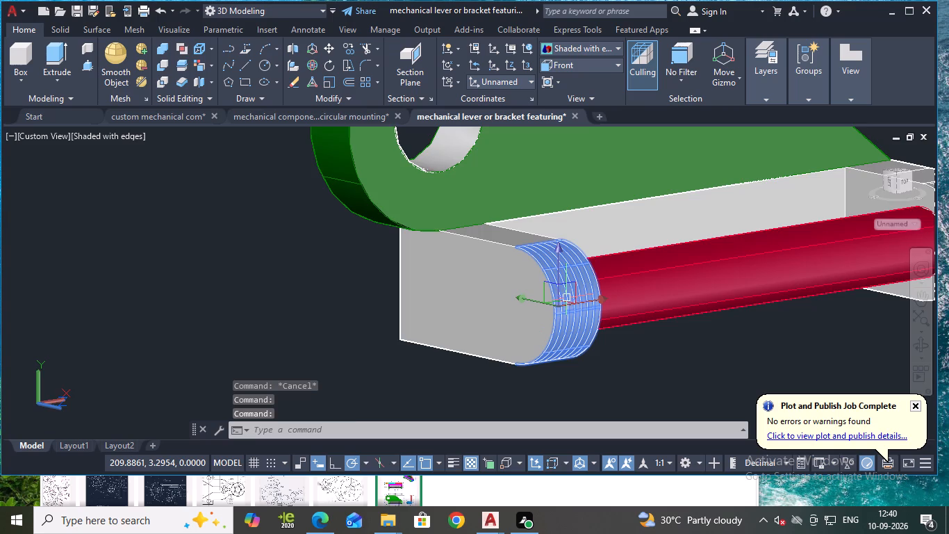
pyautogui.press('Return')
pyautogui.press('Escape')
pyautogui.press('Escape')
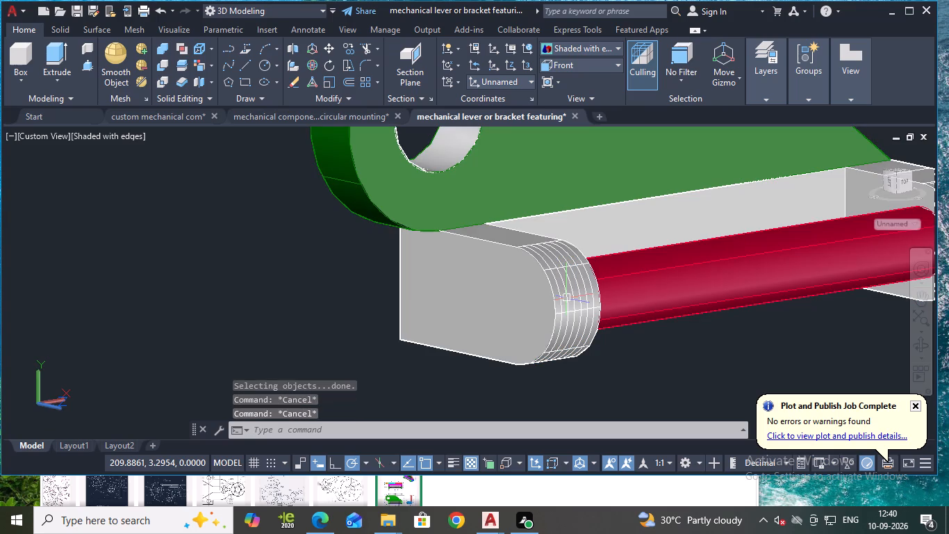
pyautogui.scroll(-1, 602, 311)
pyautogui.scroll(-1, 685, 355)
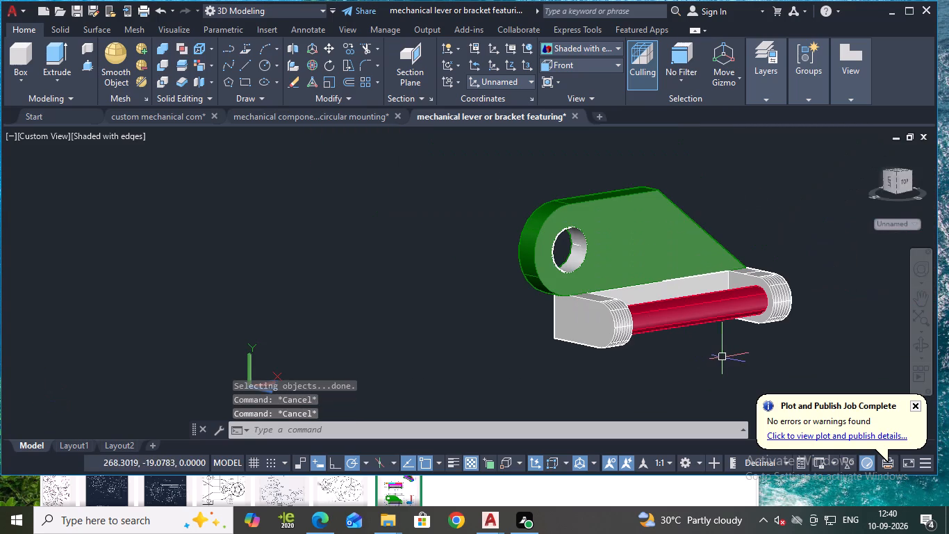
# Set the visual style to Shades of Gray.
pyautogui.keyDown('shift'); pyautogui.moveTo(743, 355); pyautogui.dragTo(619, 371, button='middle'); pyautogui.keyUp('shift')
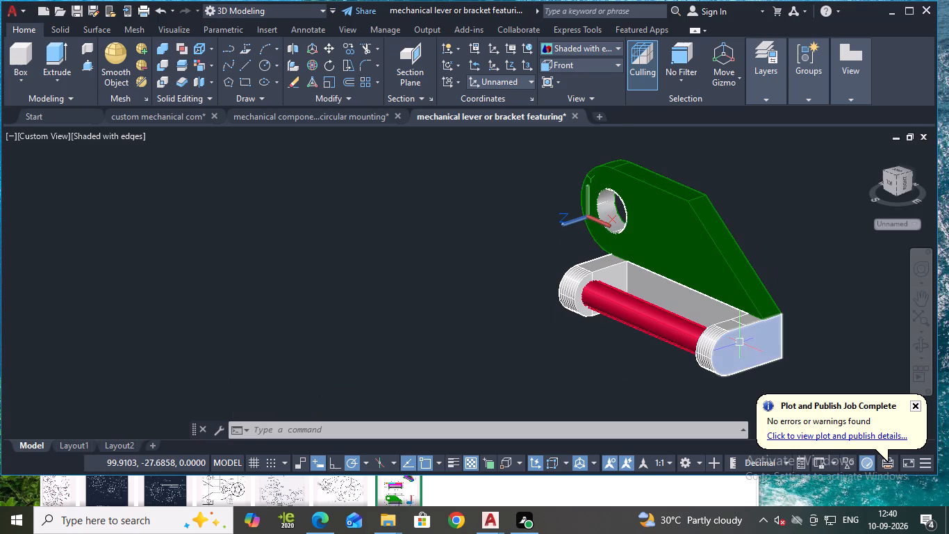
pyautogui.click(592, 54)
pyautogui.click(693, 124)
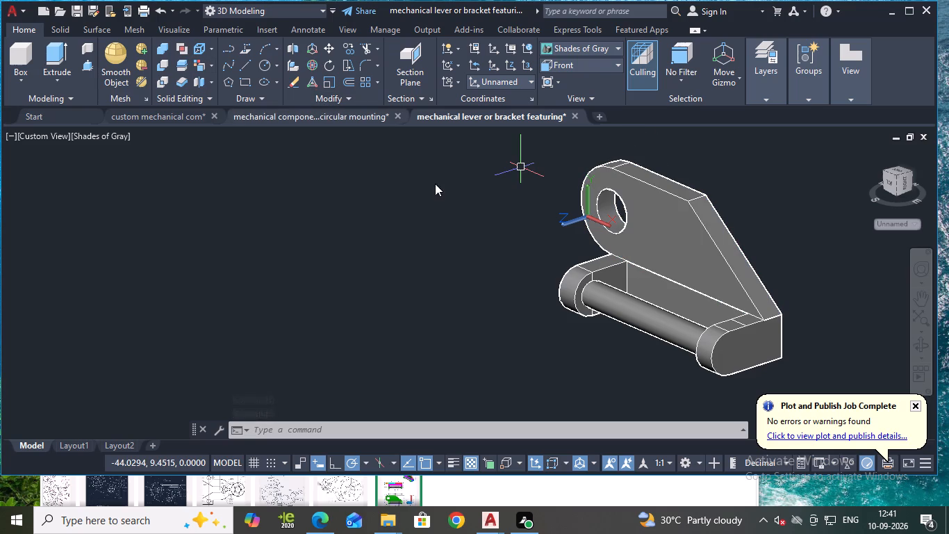
# Set the visual style to Shaded.
pyautogui.click(591, 52)
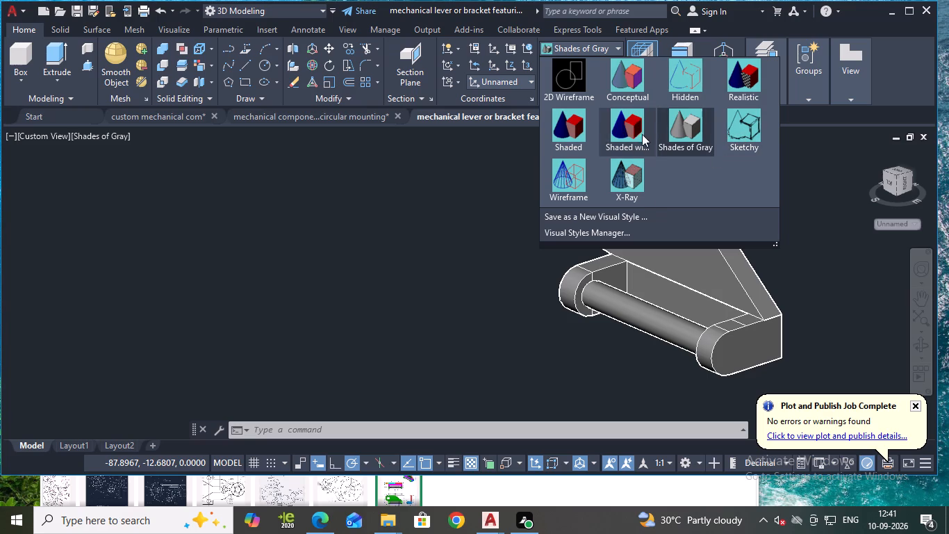
pyautogui.click(563, 135)
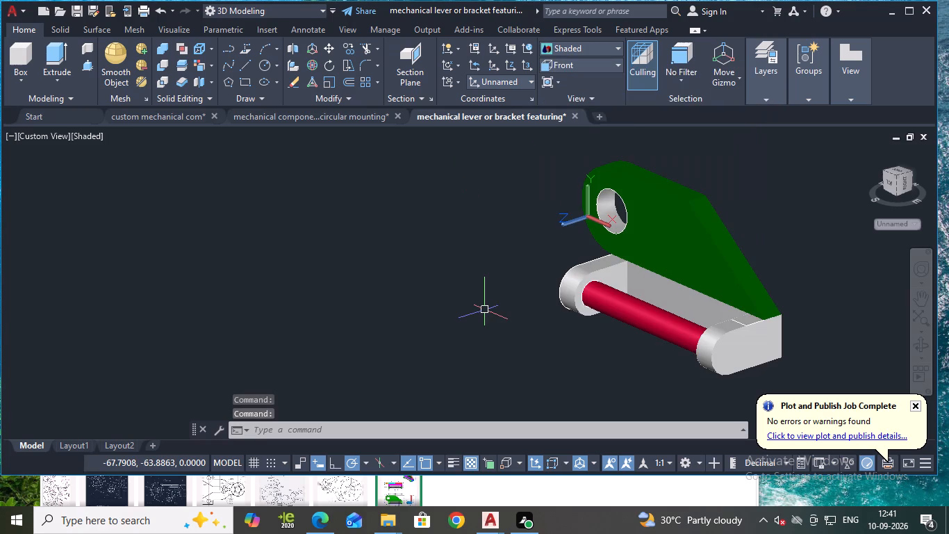
# Erase the stray line across the arm beside the plate's narrow end and the leftover profile on that arm's outer side face.
pyautogui.scroll(1, 570, 334)
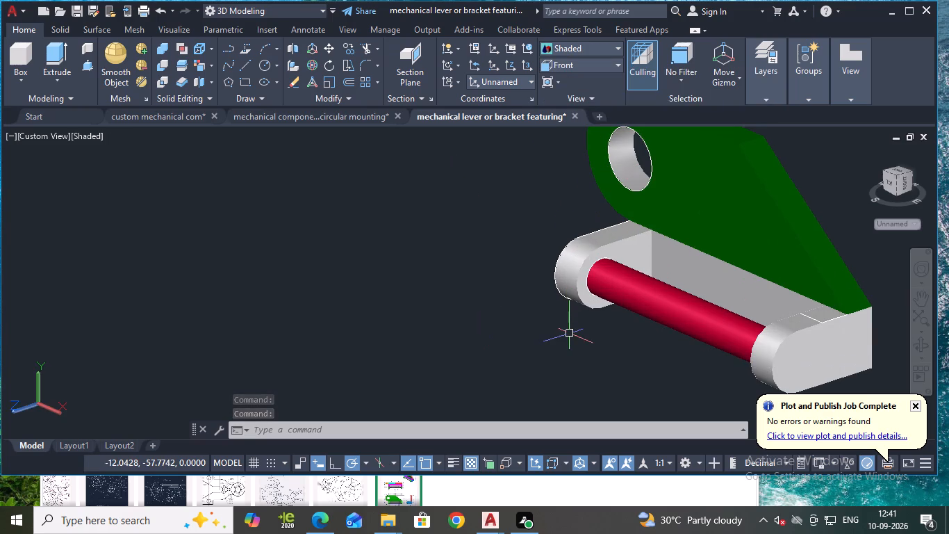
pyautogui.moveTo(567, 331); pyautogui.dragTo(361, 334, button='middle')
pyautogui.keyDown('shift'); pyautogui.moveTo(180, 314); pyautogui.dragTo(311, 309, button='middle'); pyautogui.keyUp('shift')
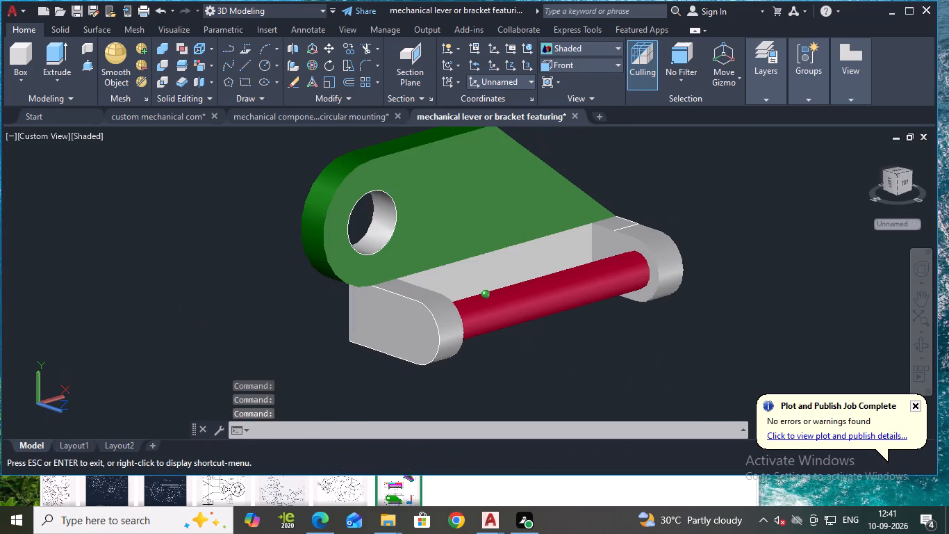
pyautogui.keyDown('shift'); pyautogui.moveTo(311, 309); pyautogui.dragTo(241, 350, button='middle'); pyautogui.keyUp('shift')
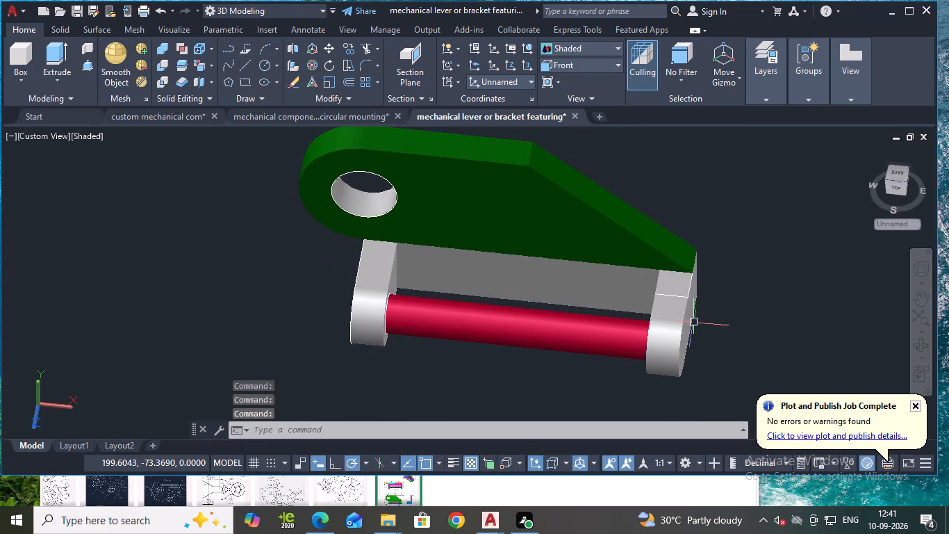
pyautogui.scroll(2, 694, 323)
pyautogui.click(641, 268)
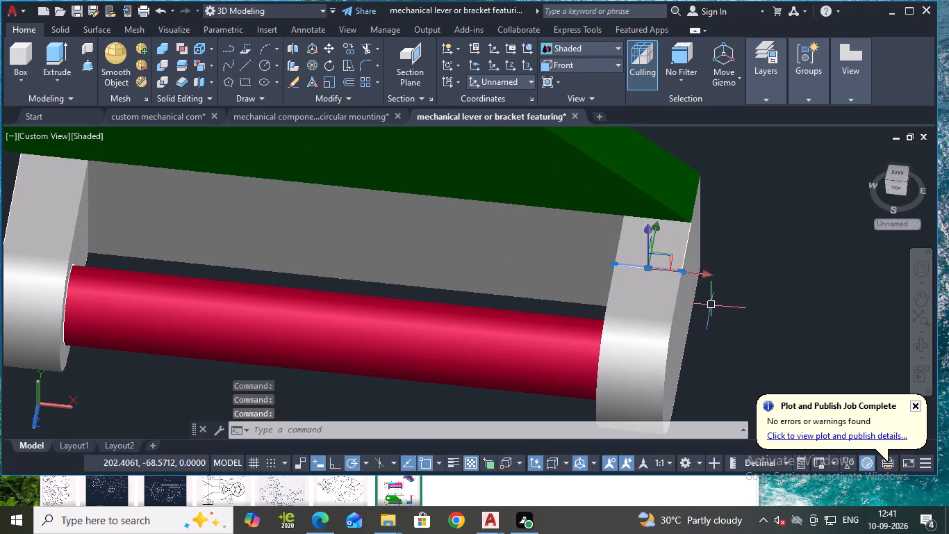
pyautogui.press('Delete')
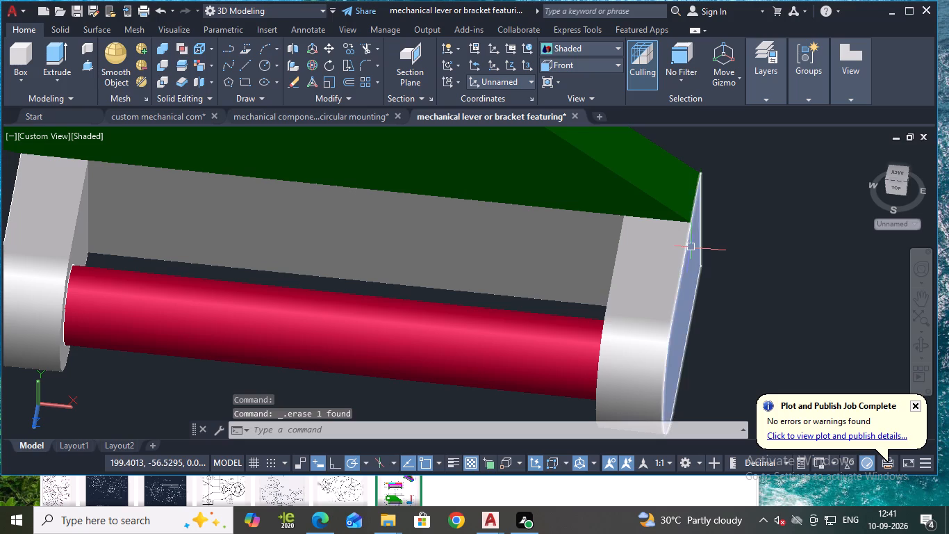
pyautogui.click(689, 248)
pyautogui.press('Delete')
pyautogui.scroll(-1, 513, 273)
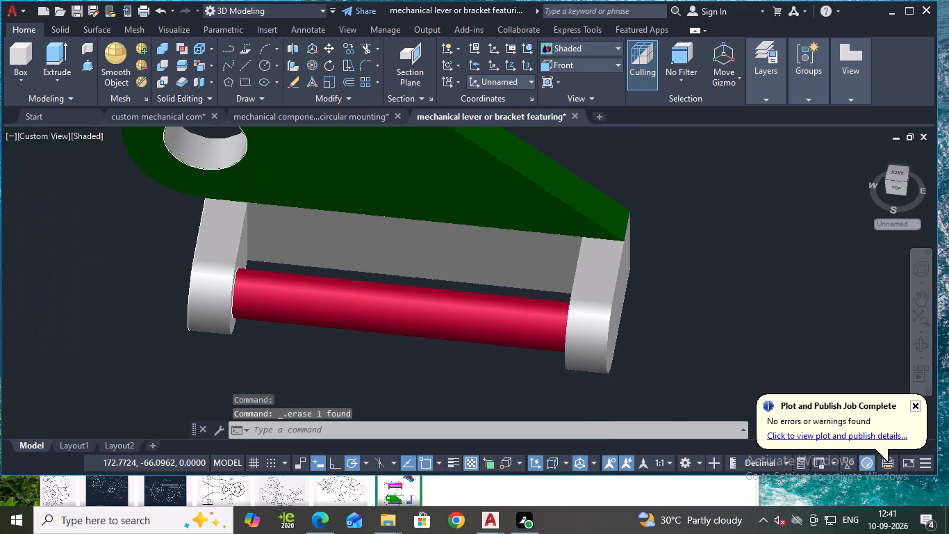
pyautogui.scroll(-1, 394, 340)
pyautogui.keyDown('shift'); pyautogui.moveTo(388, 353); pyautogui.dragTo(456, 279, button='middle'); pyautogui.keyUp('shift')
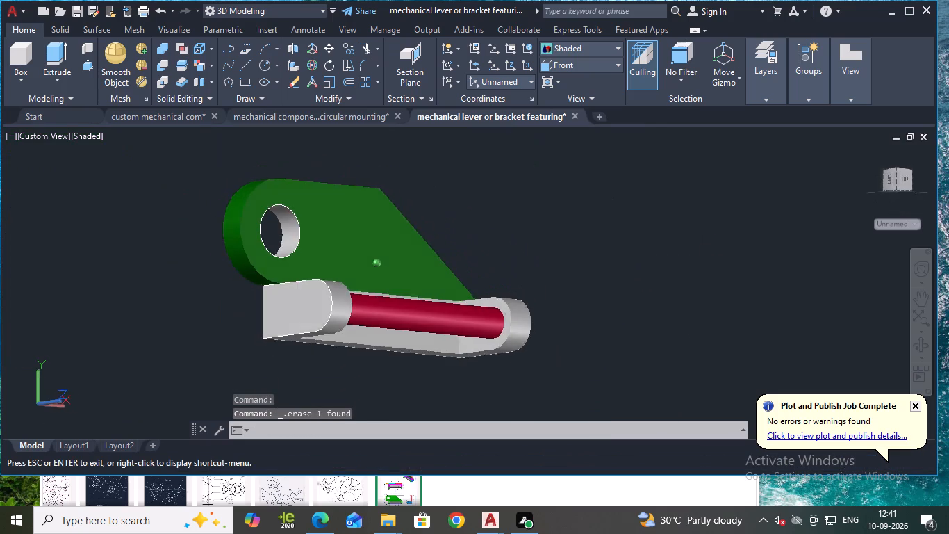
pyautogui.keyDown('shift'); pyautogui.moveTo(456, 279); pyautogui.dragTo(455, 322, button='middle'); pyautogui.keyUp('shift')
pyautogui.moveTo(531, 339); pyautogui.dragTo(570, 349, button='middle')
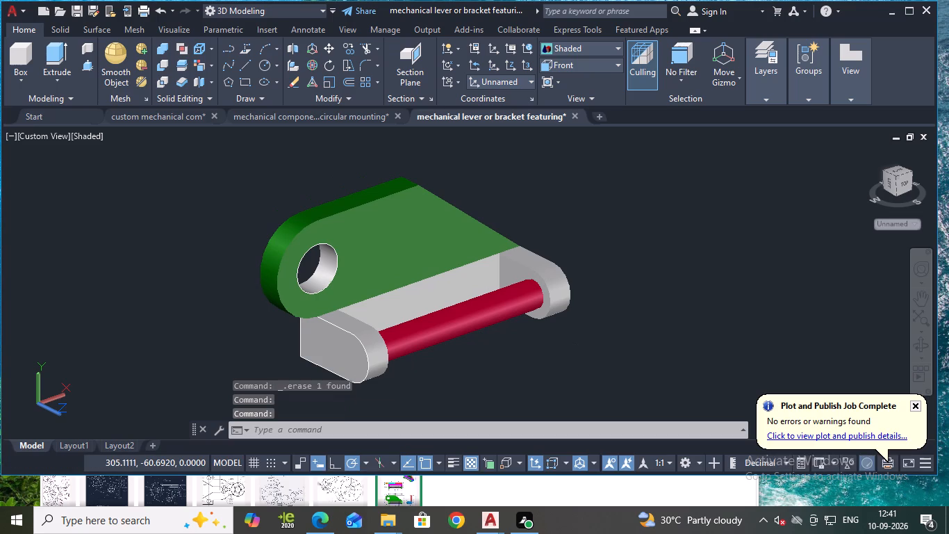
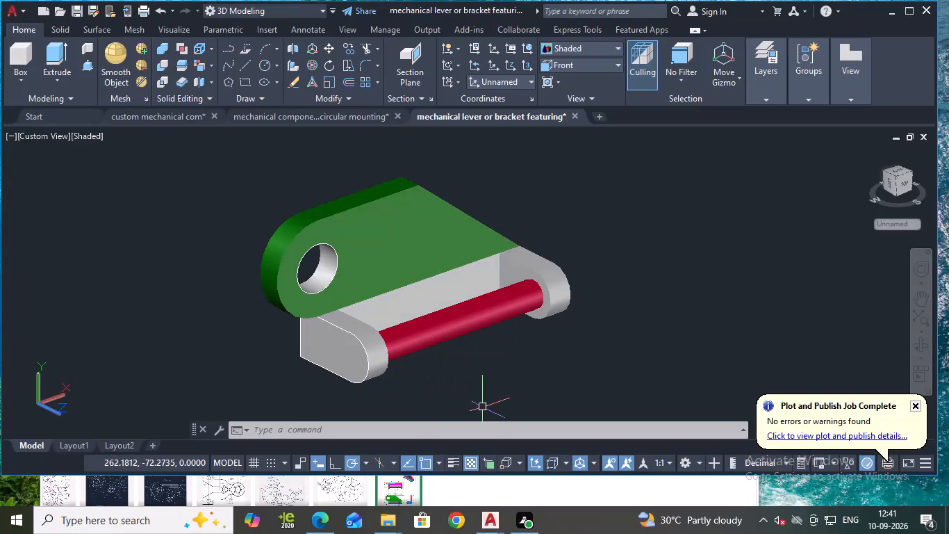
# Turn off the command log file with LOGFILEOFF.
pyautogui.write('log')
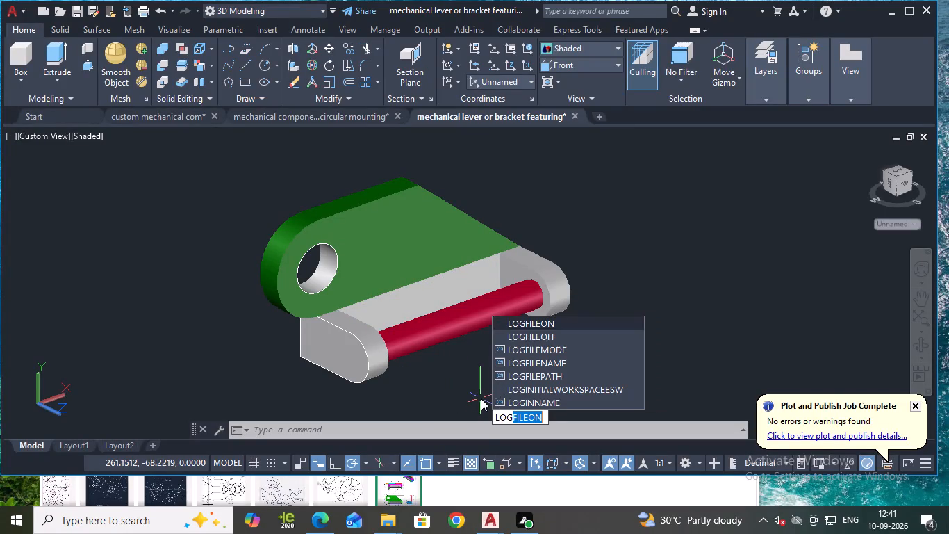
pyautogui.click(547, 333)
# Save the bracket drawing.
pyautogui.hotkey('ctrl', 's')
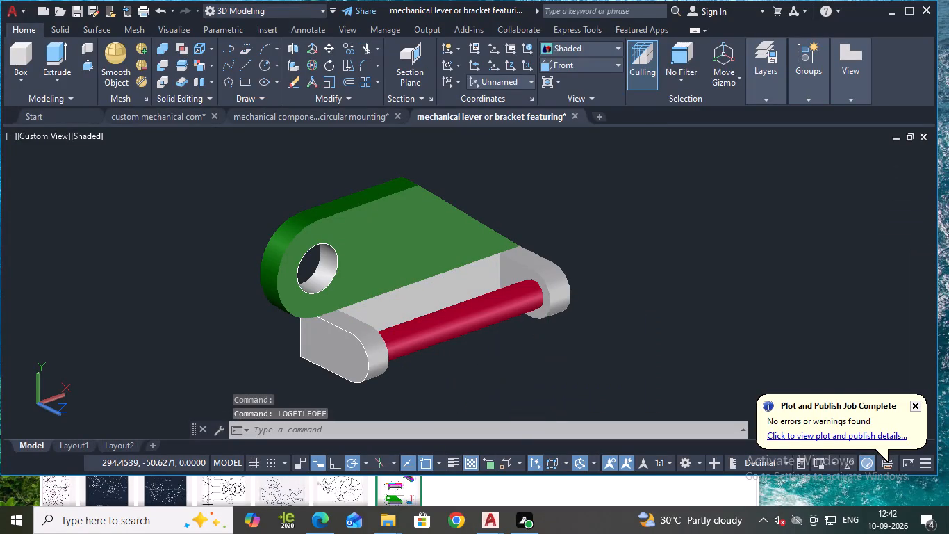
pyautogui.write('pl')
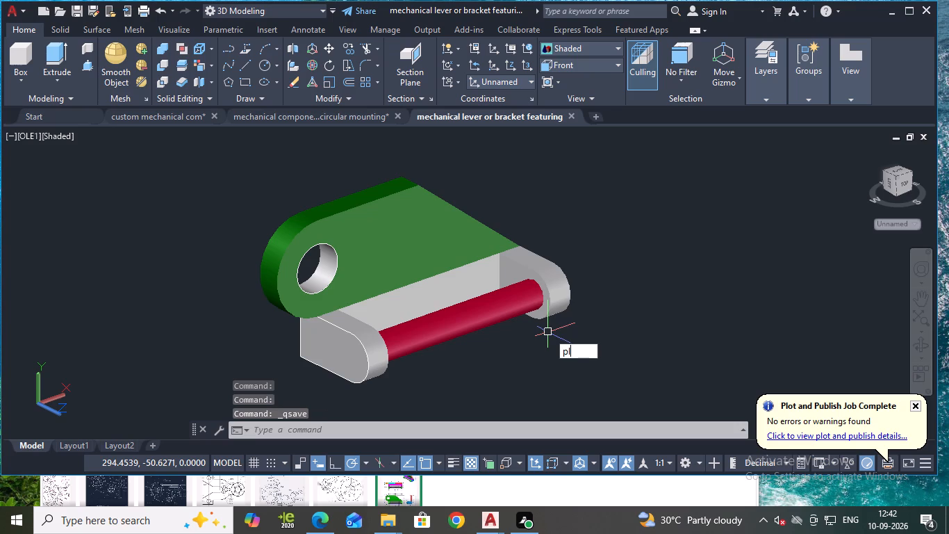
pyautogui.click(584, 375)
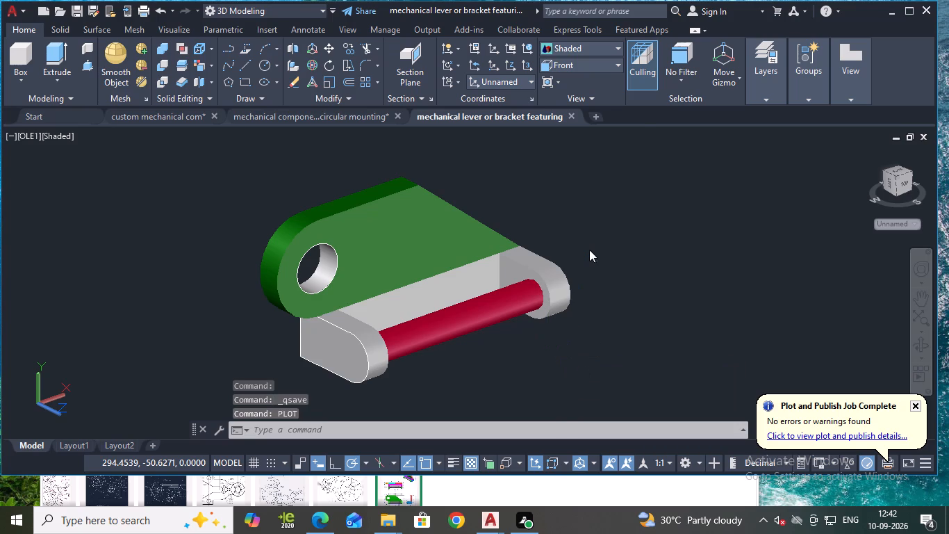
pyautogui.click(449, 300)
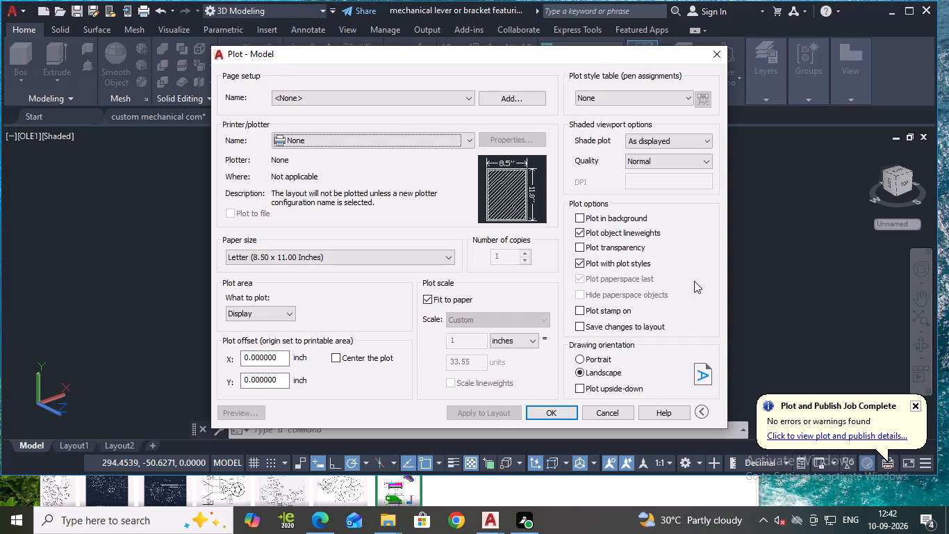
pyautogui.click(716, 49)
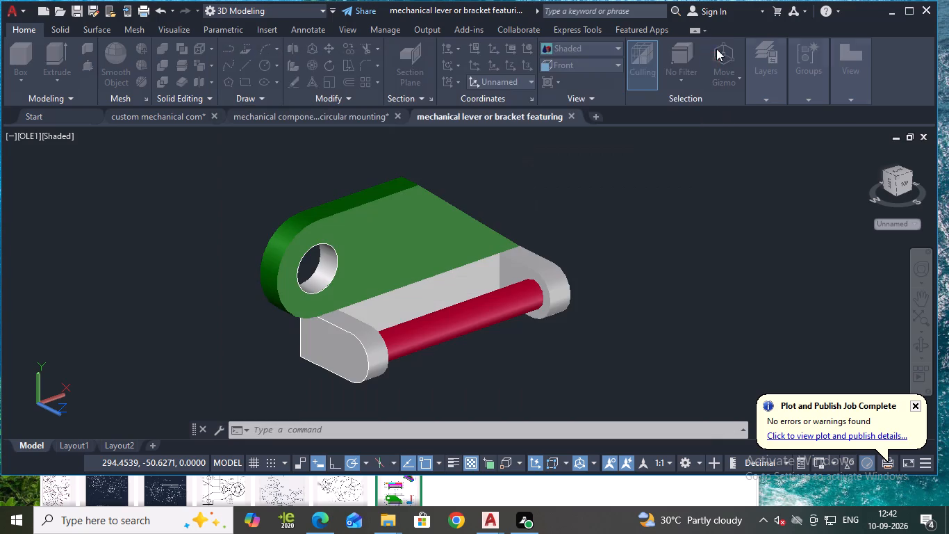
# Close the drawing of the mechanical component with a circular mounting, discarding its changes.
pyautogui.click(395, 113)
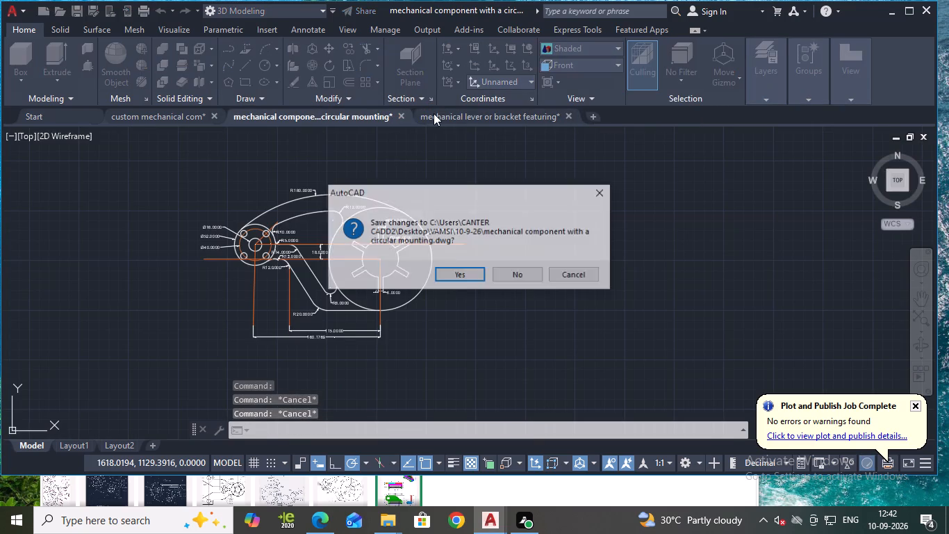
pyautogui.click(530, 277)
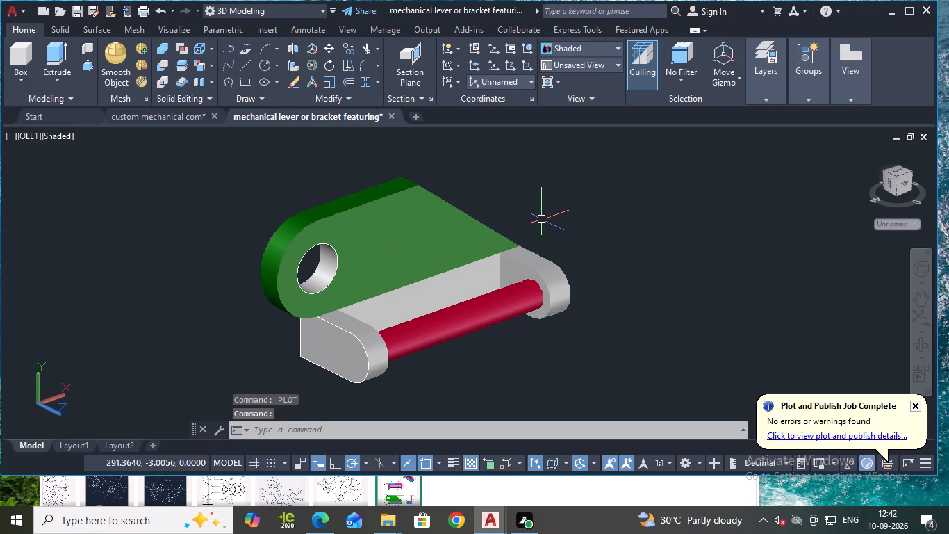
# Save the bracket drawing again.
pyautogui.hotkey('ctrl', 's')
# Start a plot of the bracket with the DWG To PDF.pc3 plotter and ISO A4 (297.00 x 210.00 MM) paper.
pyautogui.press('p')
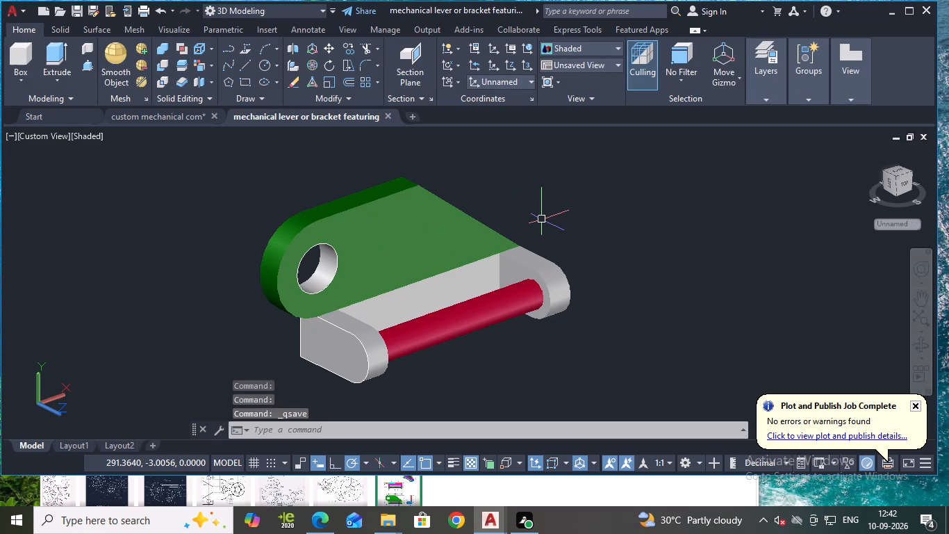
pyautogui.press('l')
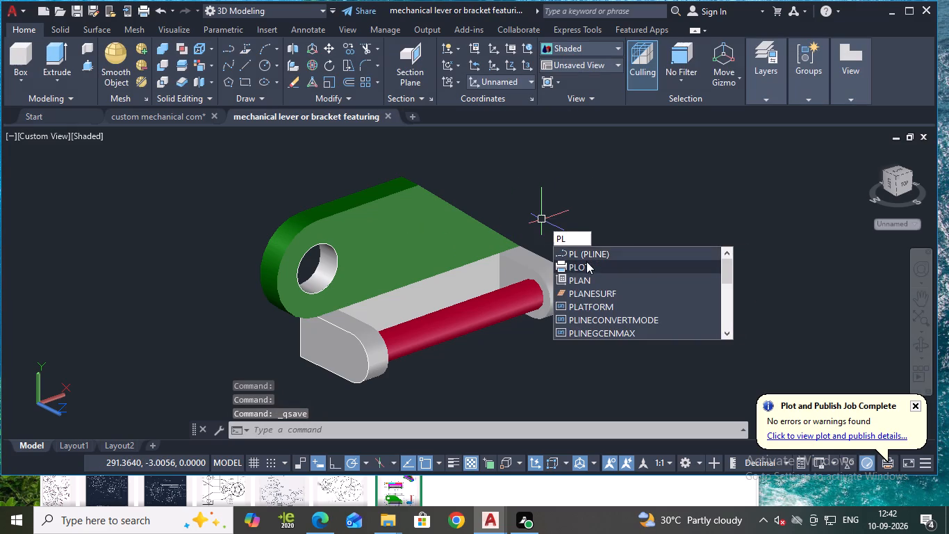
pyautogui.click(586, 261)
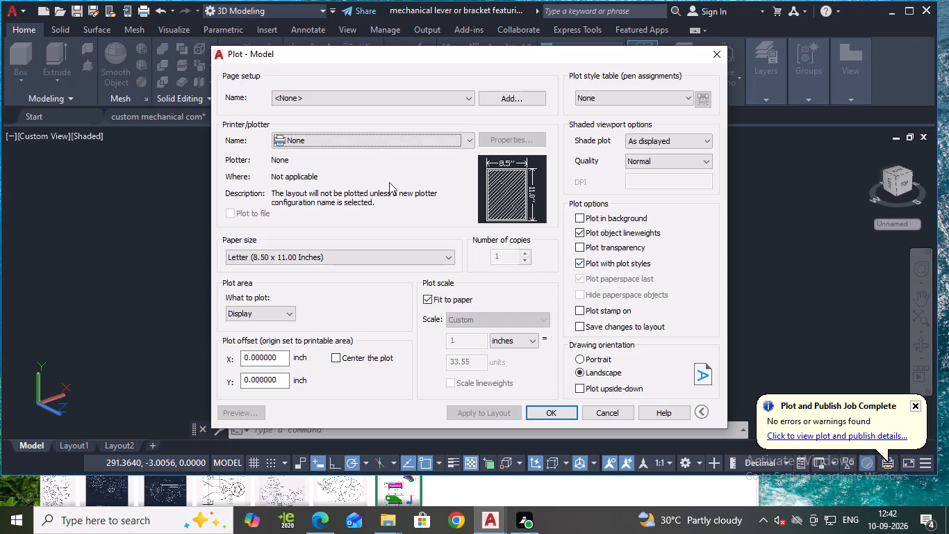
pyautogui.click(375, 146)
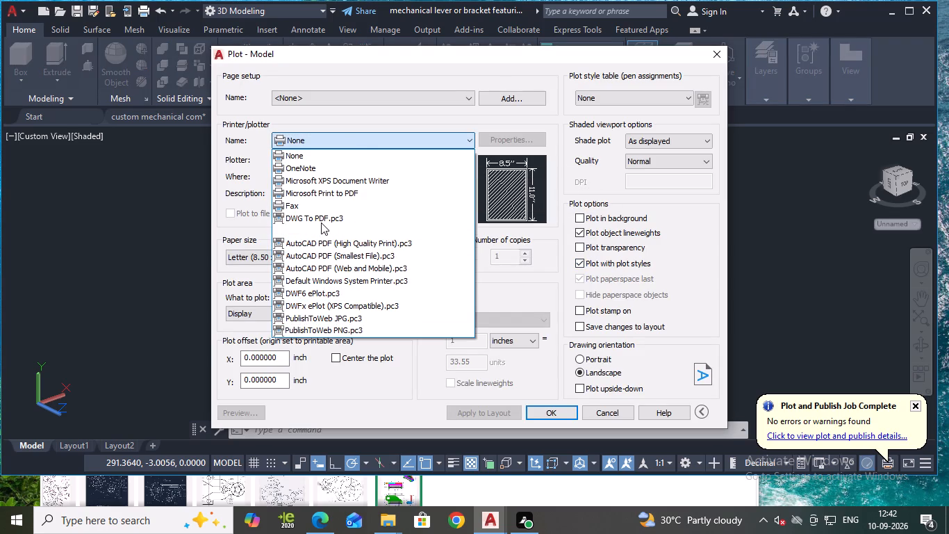
pyautogui.click(321, 222)
pyautogui.click(290, 309)
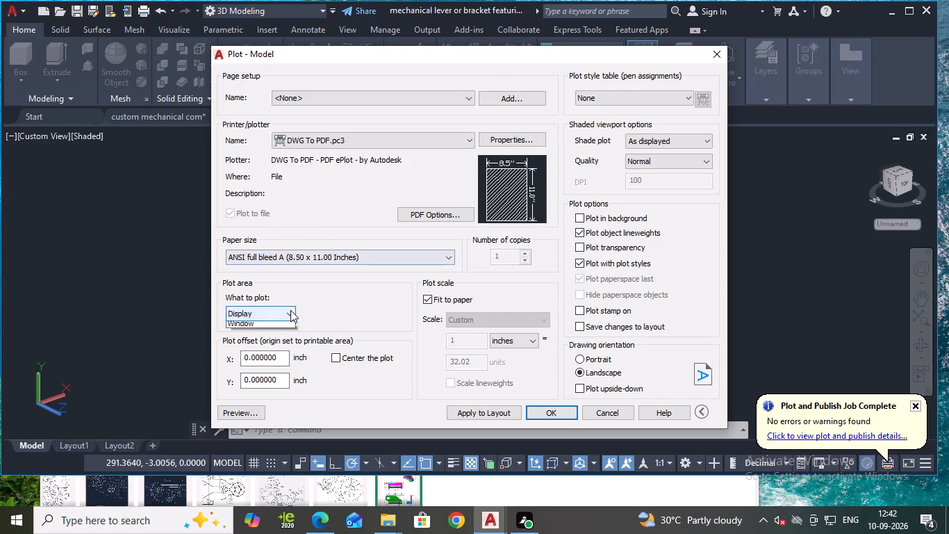
pyautogui.click(256, 353)
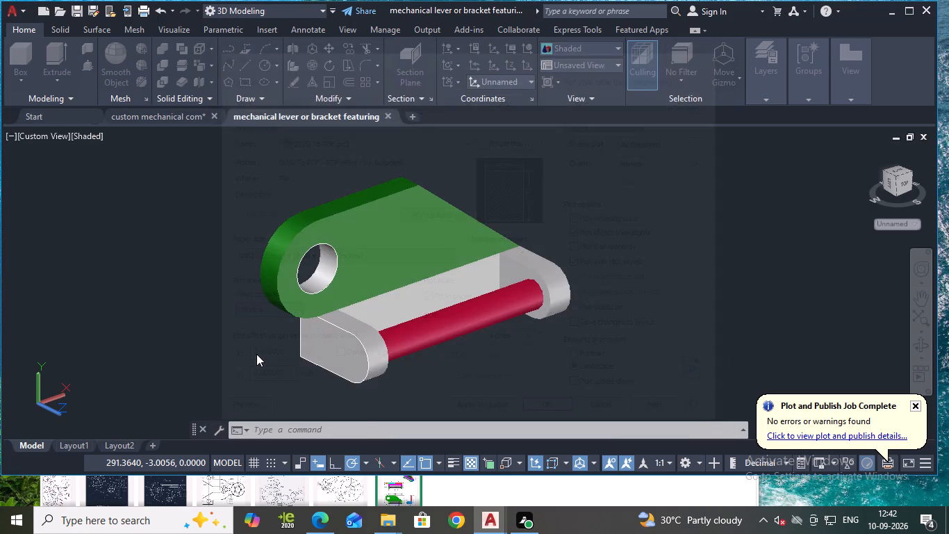
pyautogui.press('Escape')
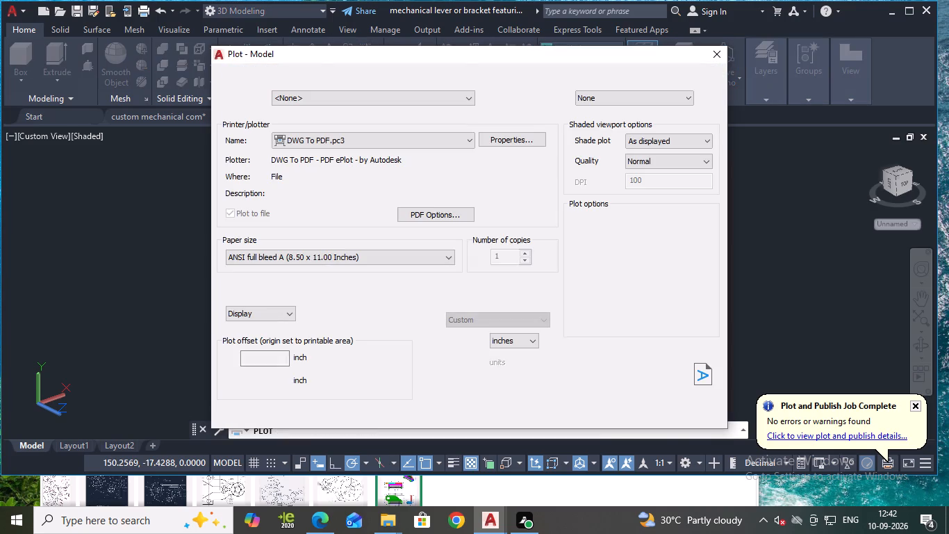
pyautogui.click(367, 248)
pyautogui.click(372, 253)
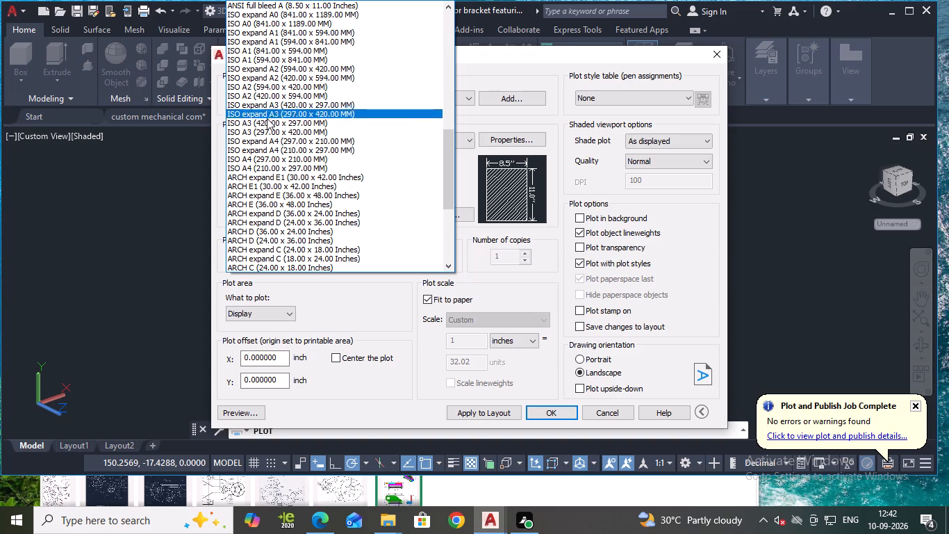
pyautogui.click(273, 155)
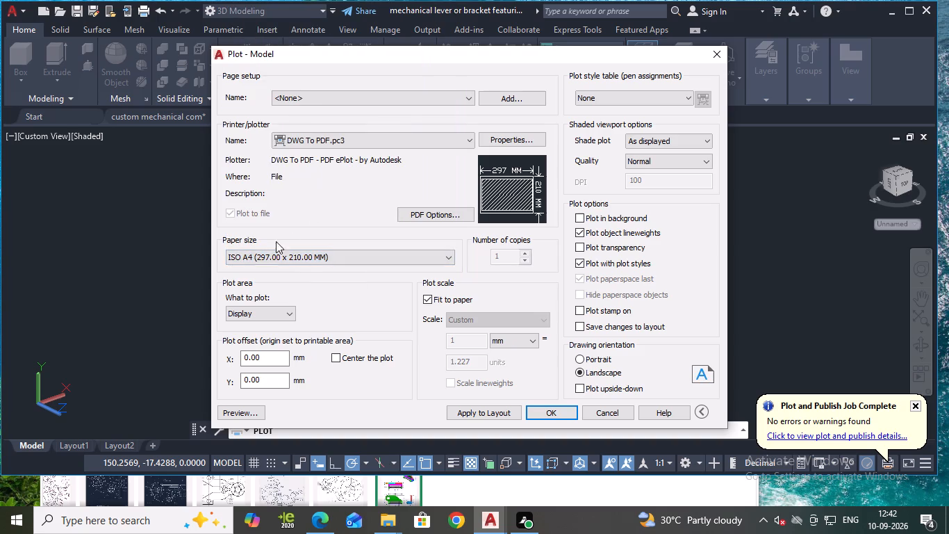
# Set the plot area to a window enclosing the whole bracket with a margin around it.
pyautogui.click(294, 318)
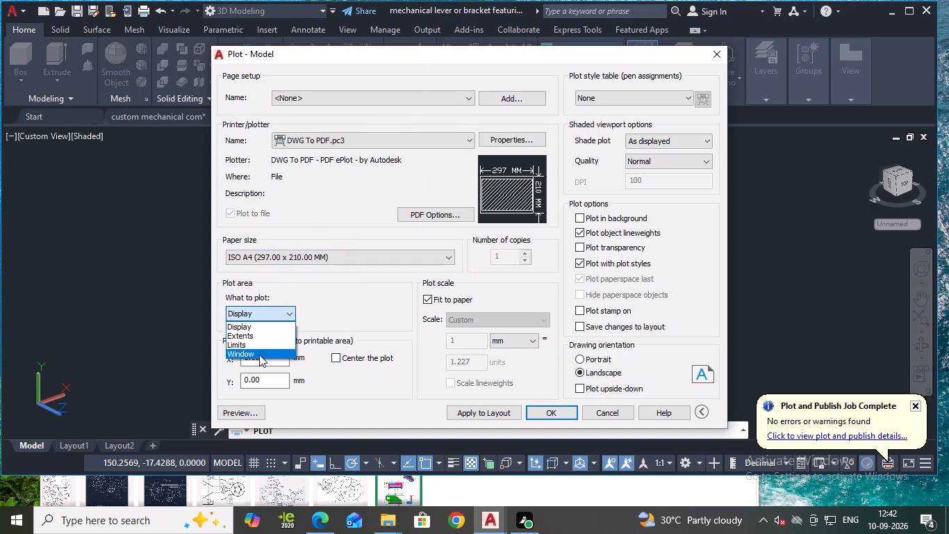
pyautogui.click(259, 355)
pyautogui.click(161, 144)
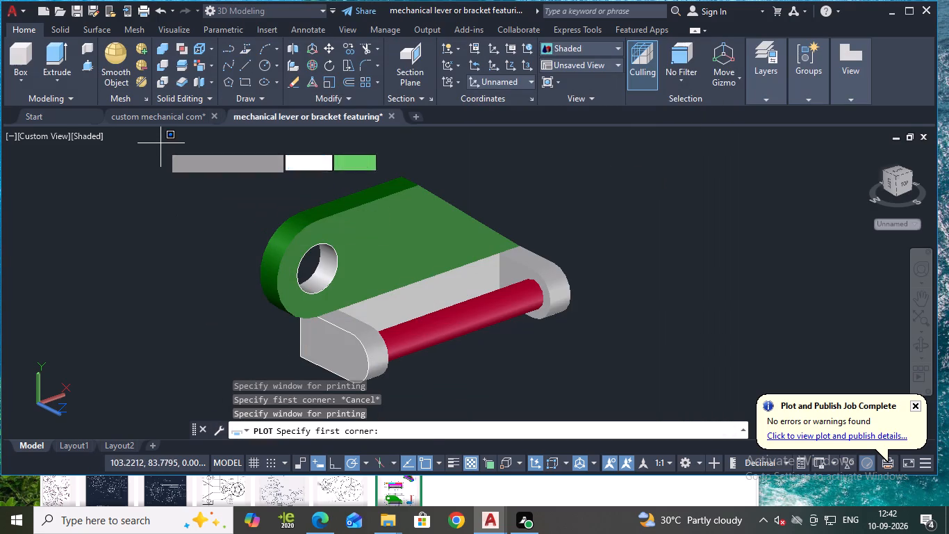
pyautogui.click(625, 404)
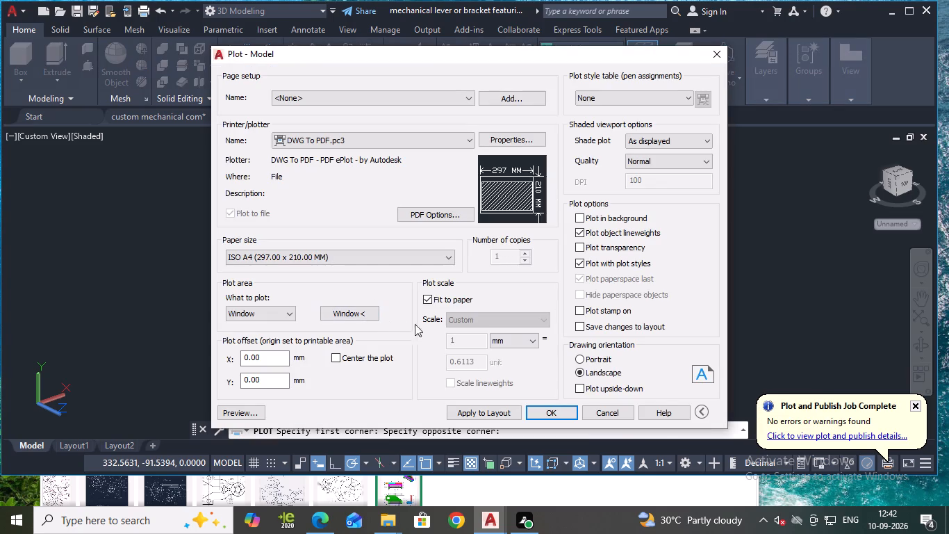
# Plot the bracket to "mechanical lever or bracket featuring-Model.pdf" in the 10-9-26 folder.
pyautogui.click(547, 409)
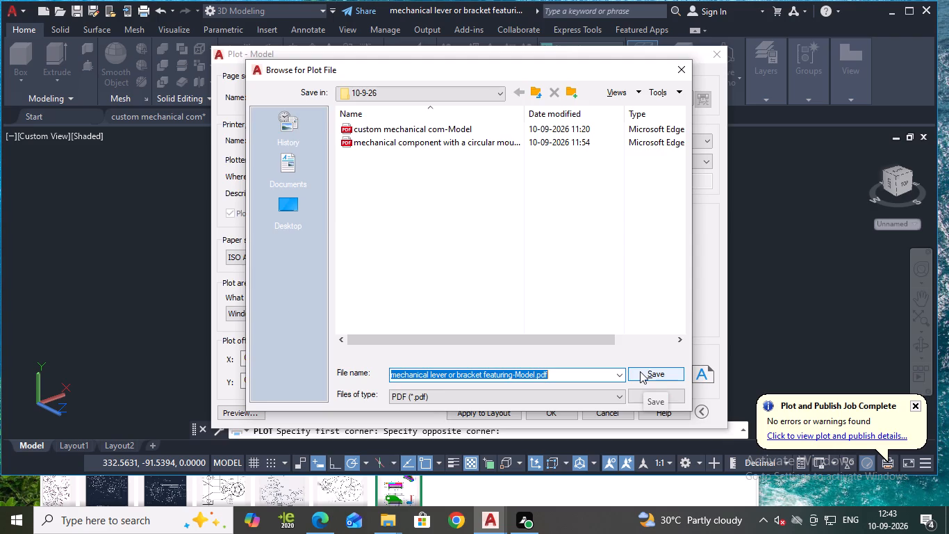
pyautogui.click(640, 371)
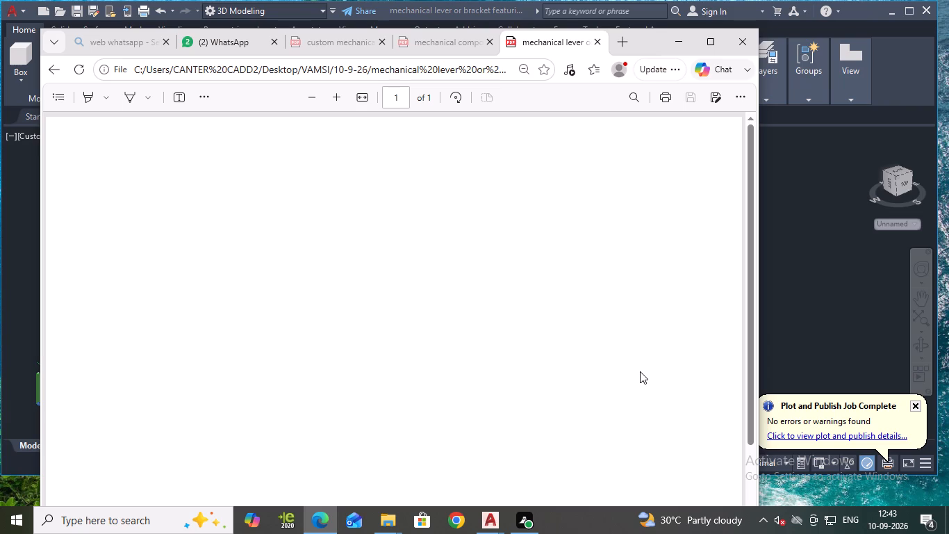
# Switch from the PDF in Microsoft Edge back to the bracket drawing in AutoCAD.
pyautogui.click(848, 277)
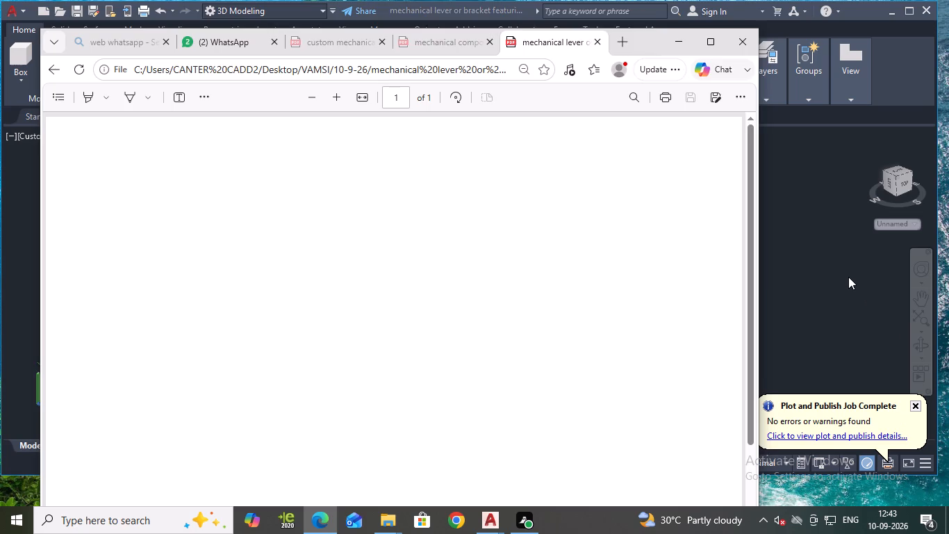